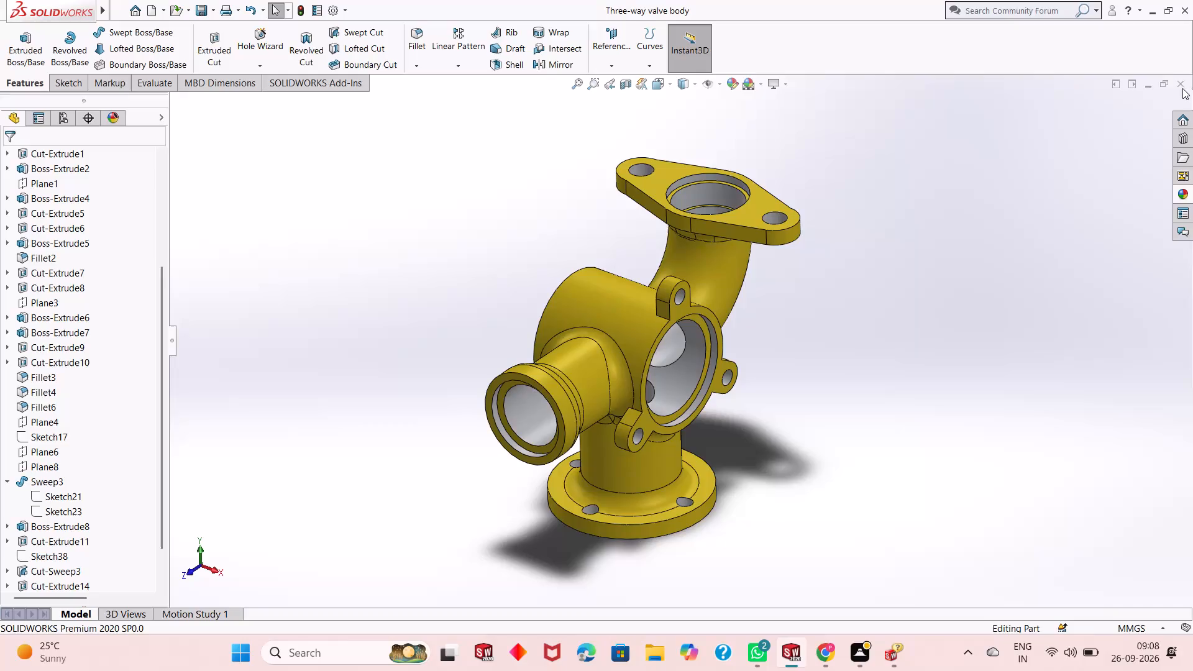
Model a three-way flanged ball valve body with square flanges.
Close the Three-way valve body document and create a new part document.
{"action": "left_click", "coordinate": [1182, 88]}
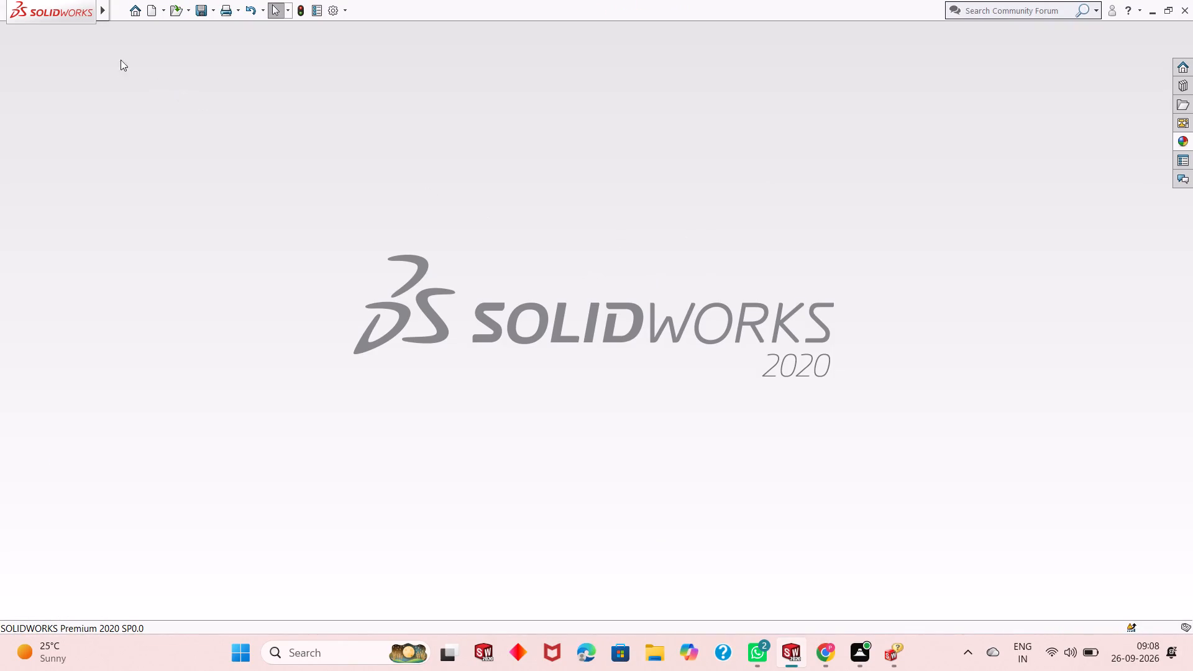
{"action": "left_click", "coordinate": [147, 12]}
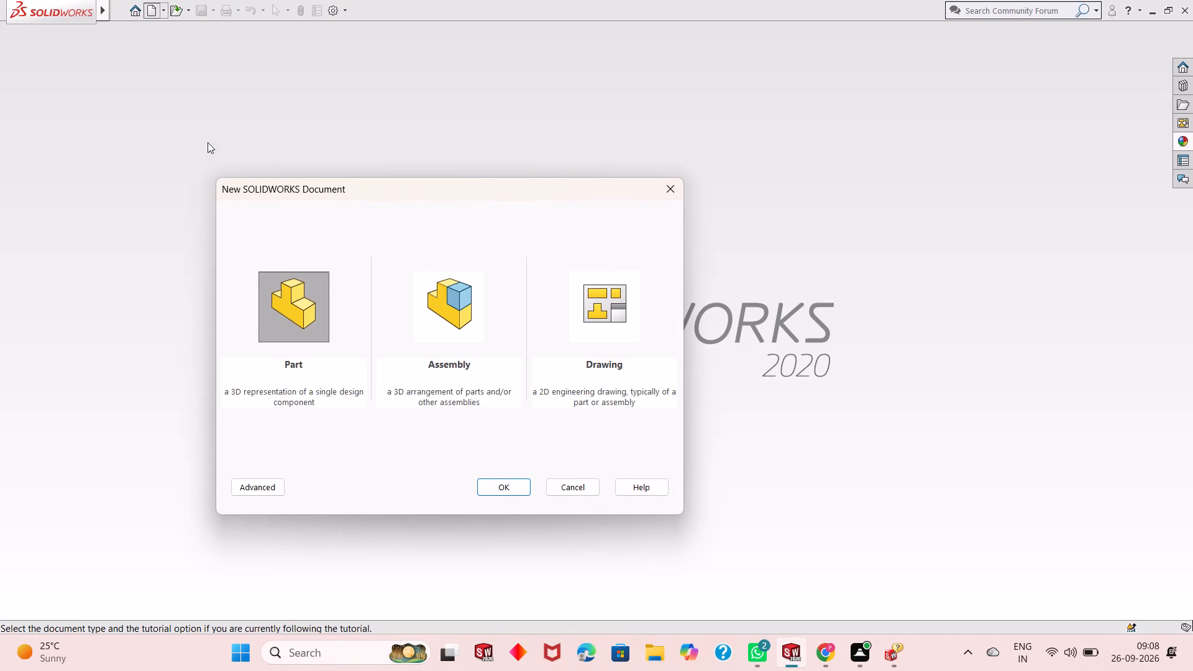
{"action": "double_click", "coordinate": [272, 296]}
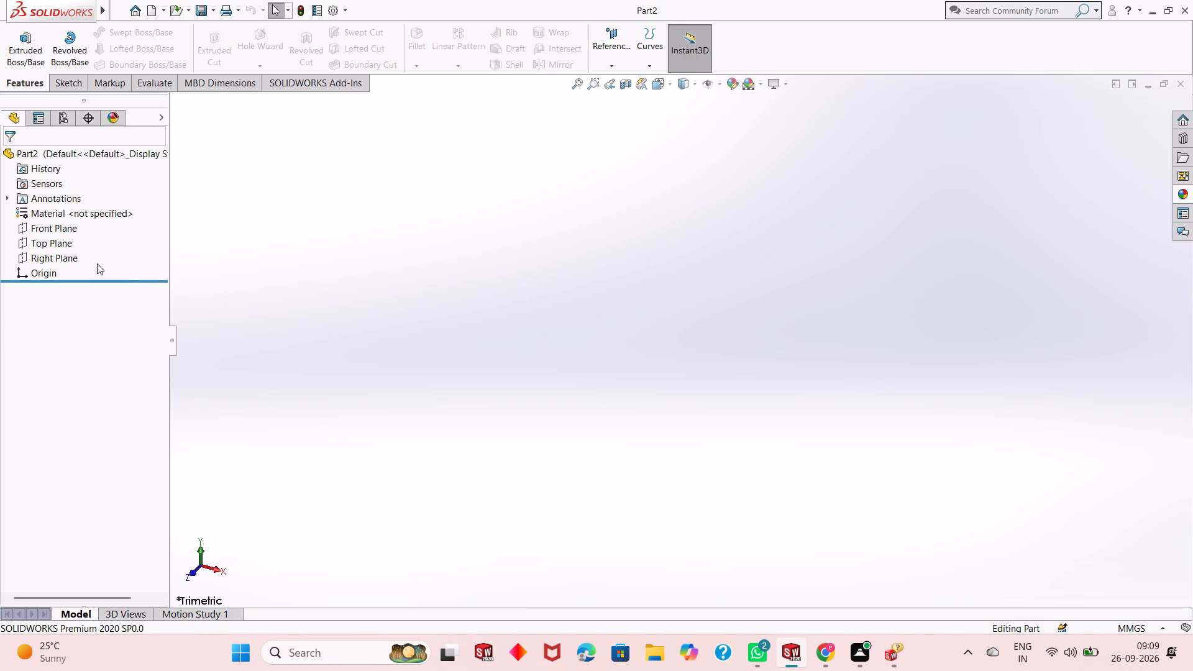
Start a sketch on the Right Plane and draw a circle centred on the origin with a radius of about 44.8 mm.
{"action": "left_click", "coordinate": [65, 260]}
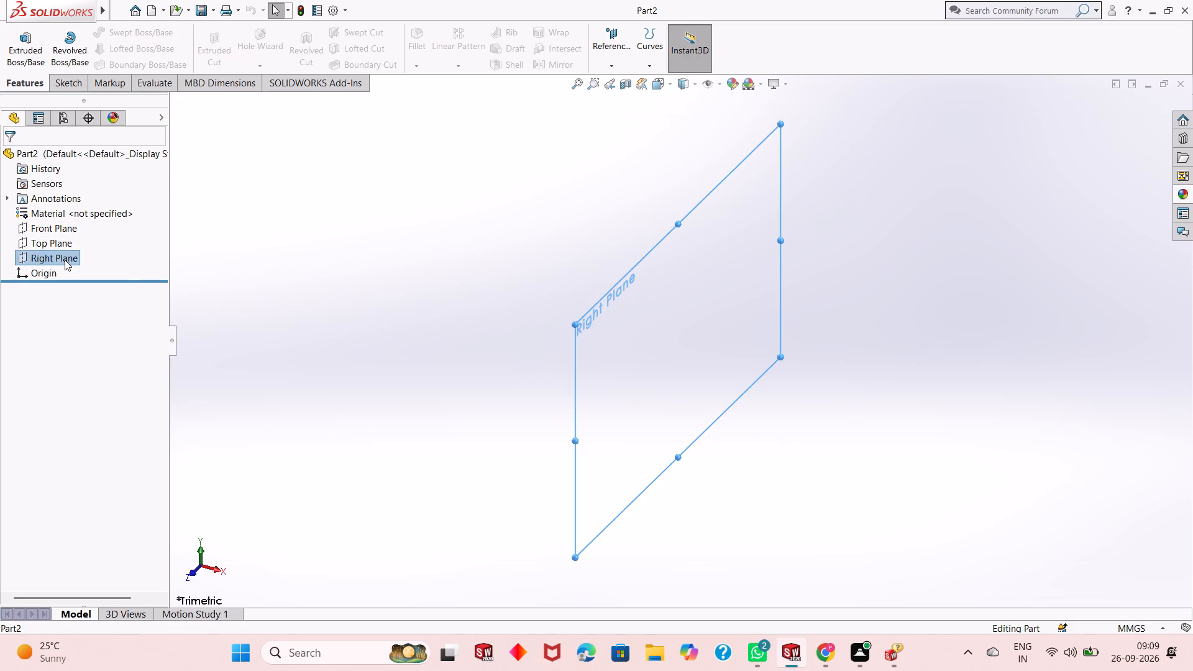
{"action": "left_click", "coordinate": [77, 242]}
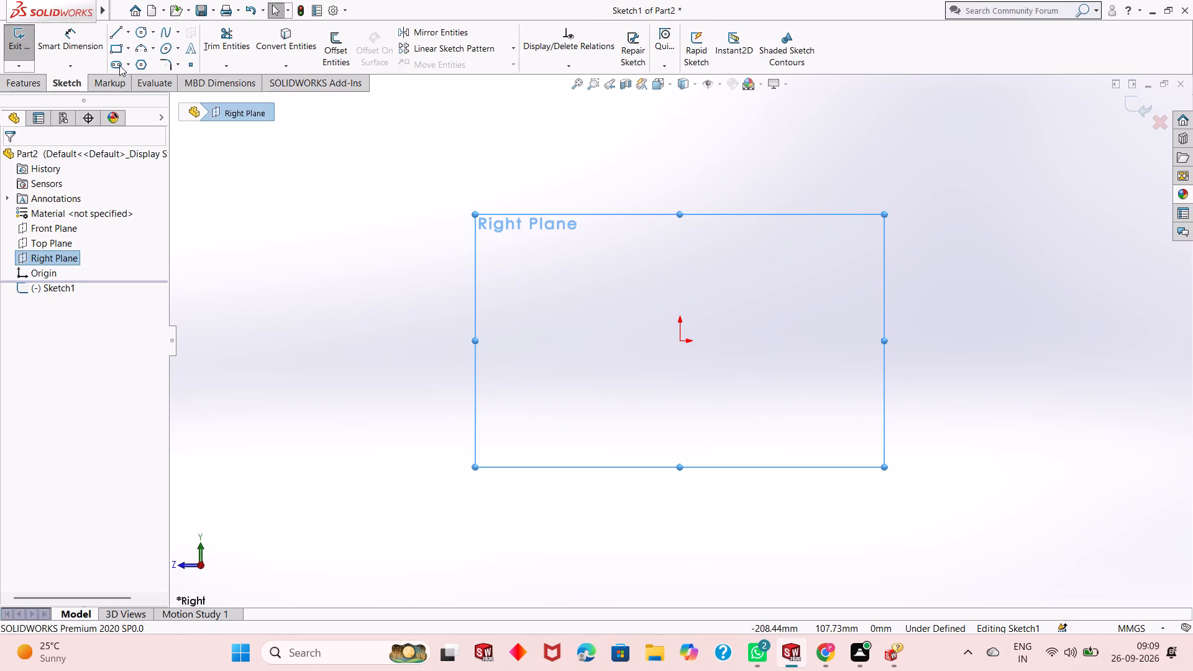
{"action": "left_click", "coordinate": [140, 33]}
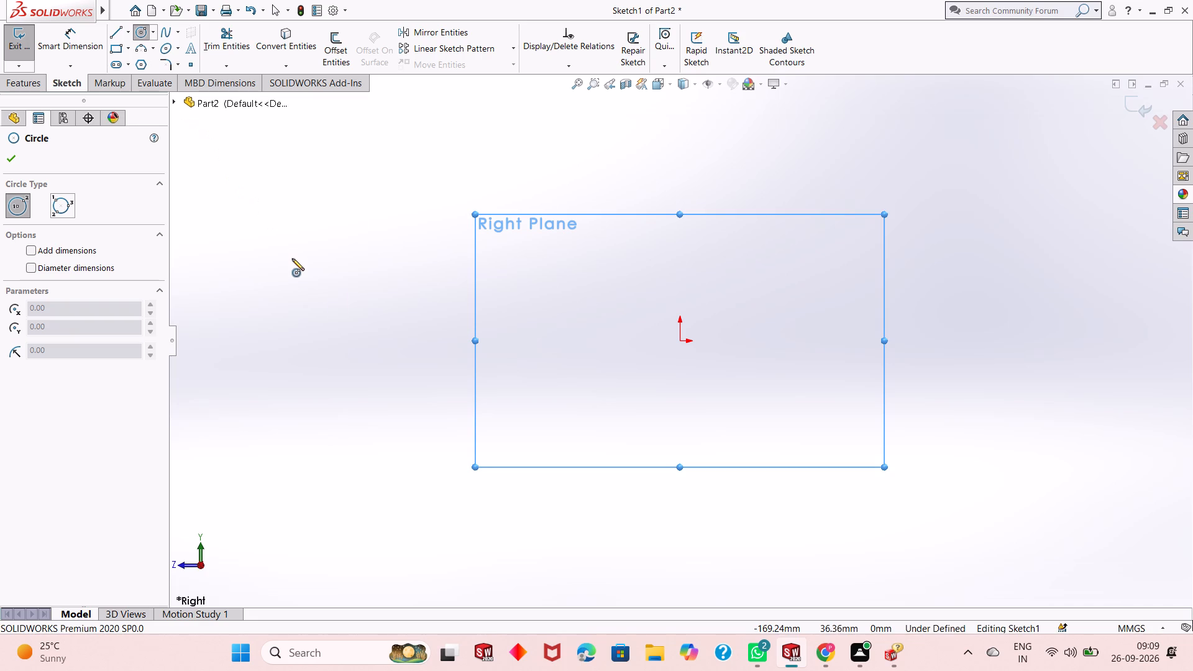
{"action": "left_click", "coordinate": [680, 344]}
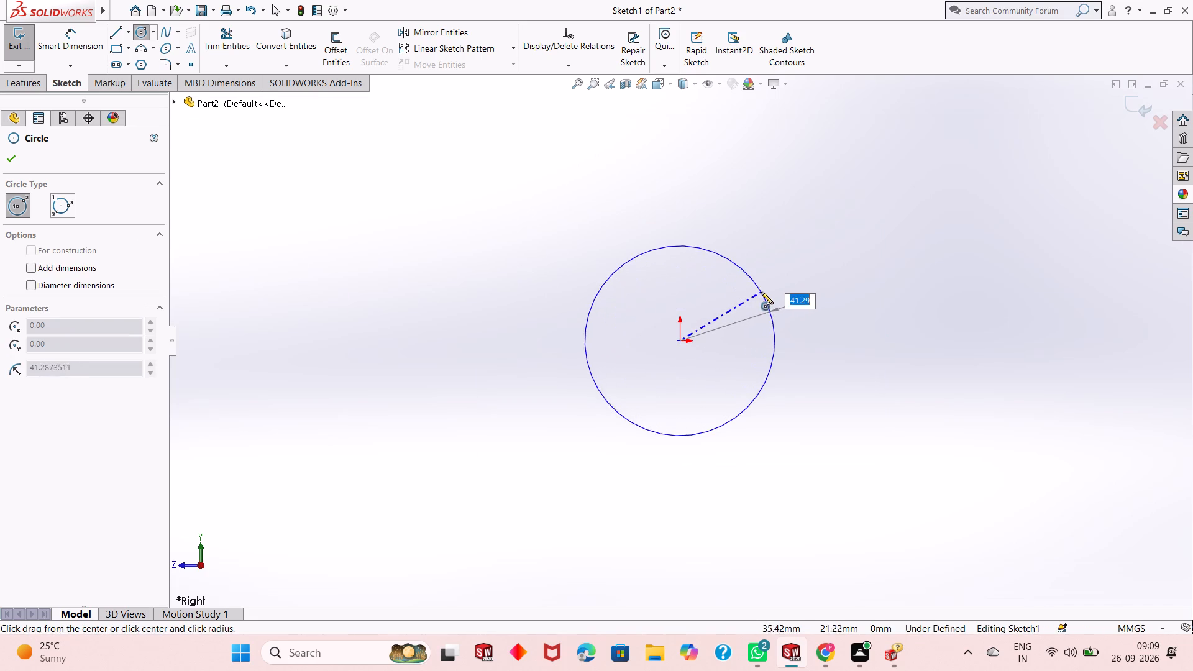
{"action": "left_click", "coordinate": [769, 289]}
{"action": "right_click", "coordinate": [368, 194]}
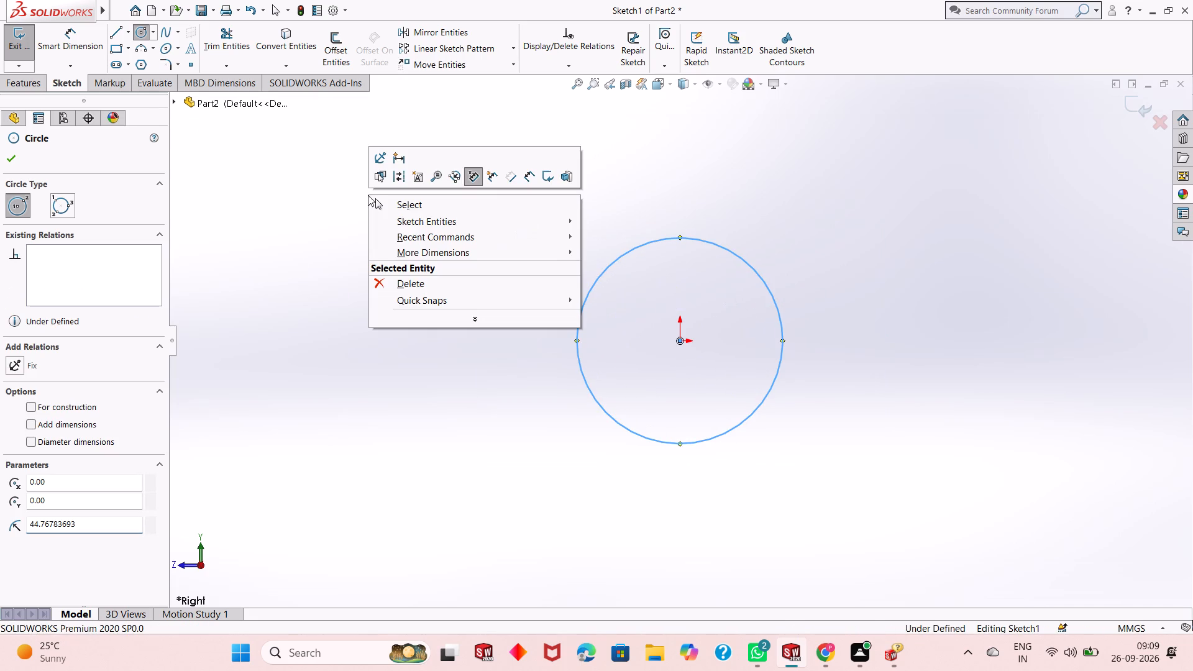
{"action": "left_click", "coordinate": [388, 206]}
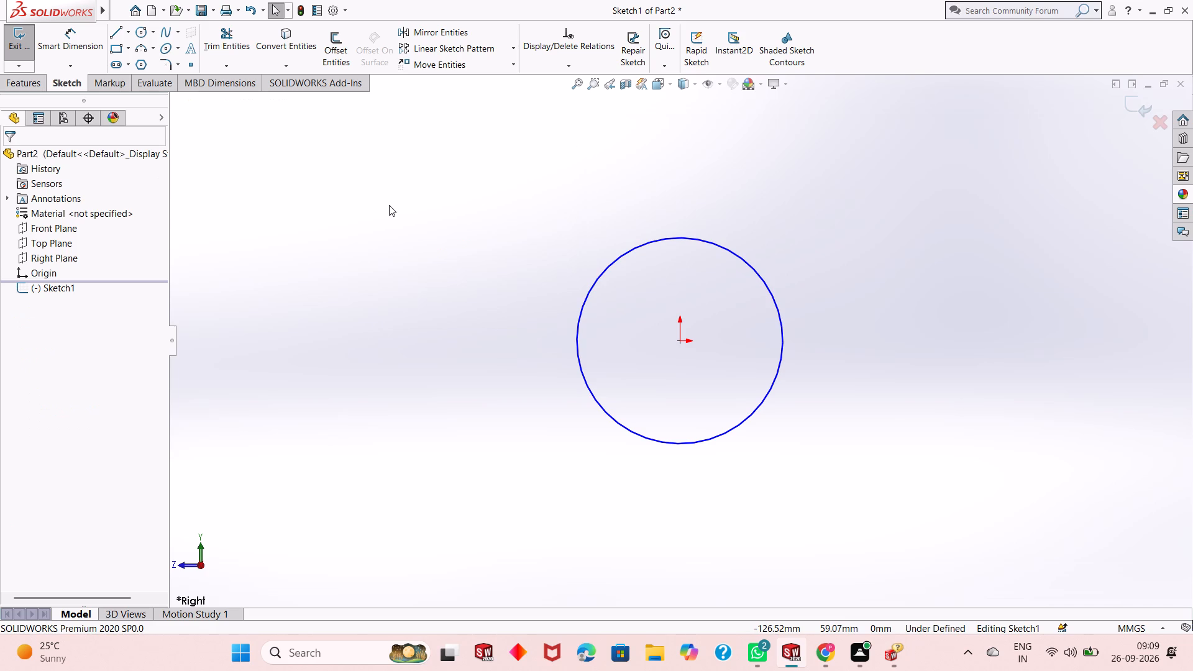
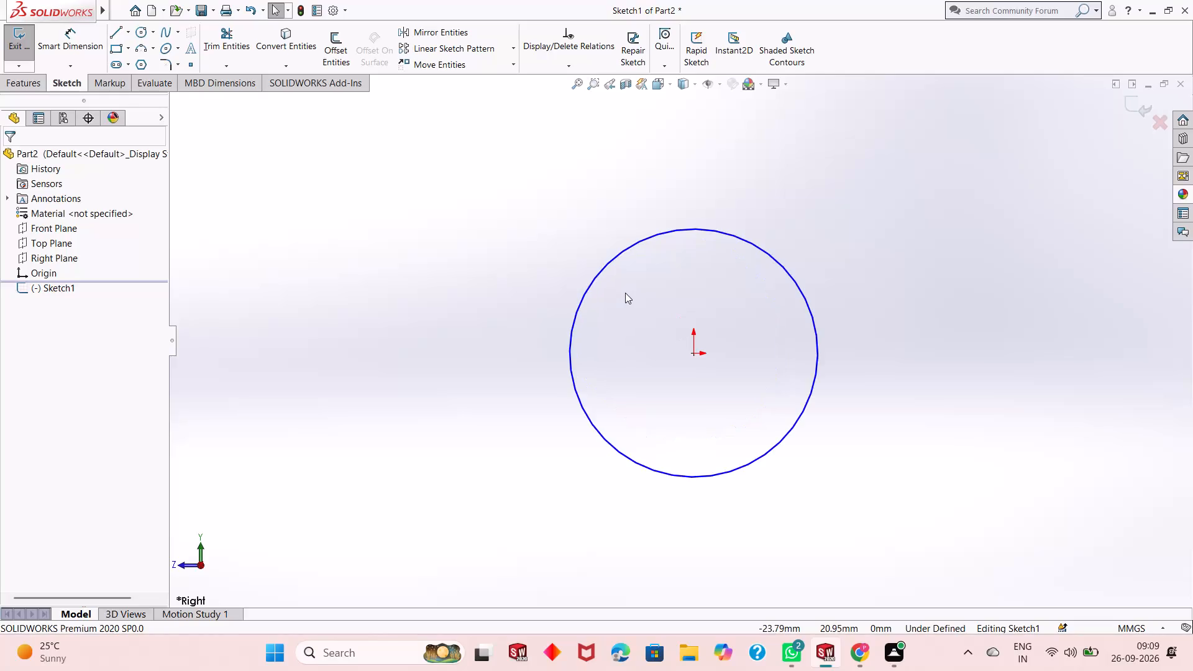
Dimension the sketched circle and set its diameter to 75 mm.
{"action": "scroll", "coordinate": [623, 293], "scroll_direction": "up", "scroll_amount": 3}
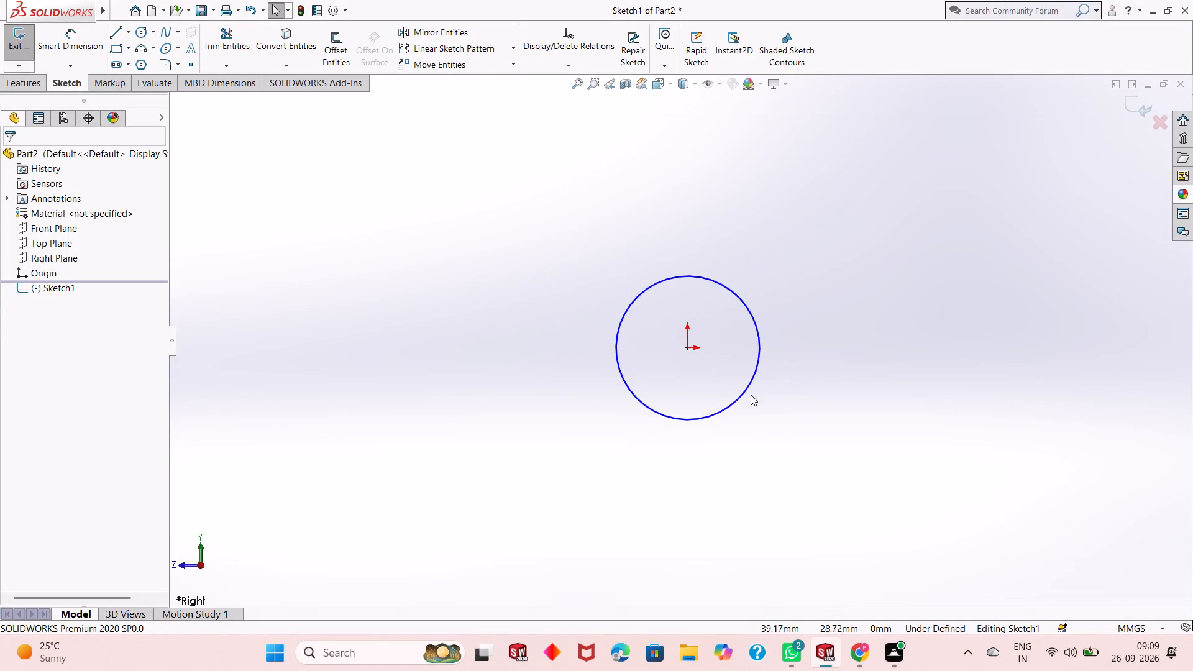
{"action": "scroll", "coordinate": [751, 395], "scroll_direction": "down", "scroll_amount": 2}
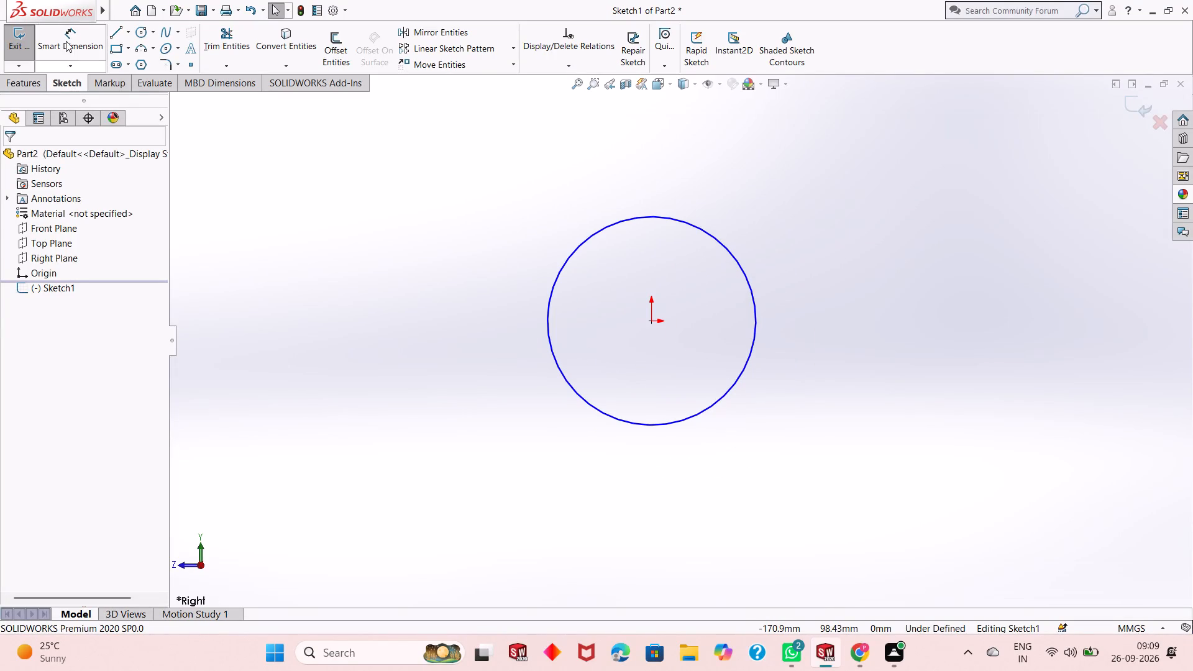
{"action": "left_click", "coordinate": [66, 41]}
{"action": "left_click", "coordinate": [544, 325]}
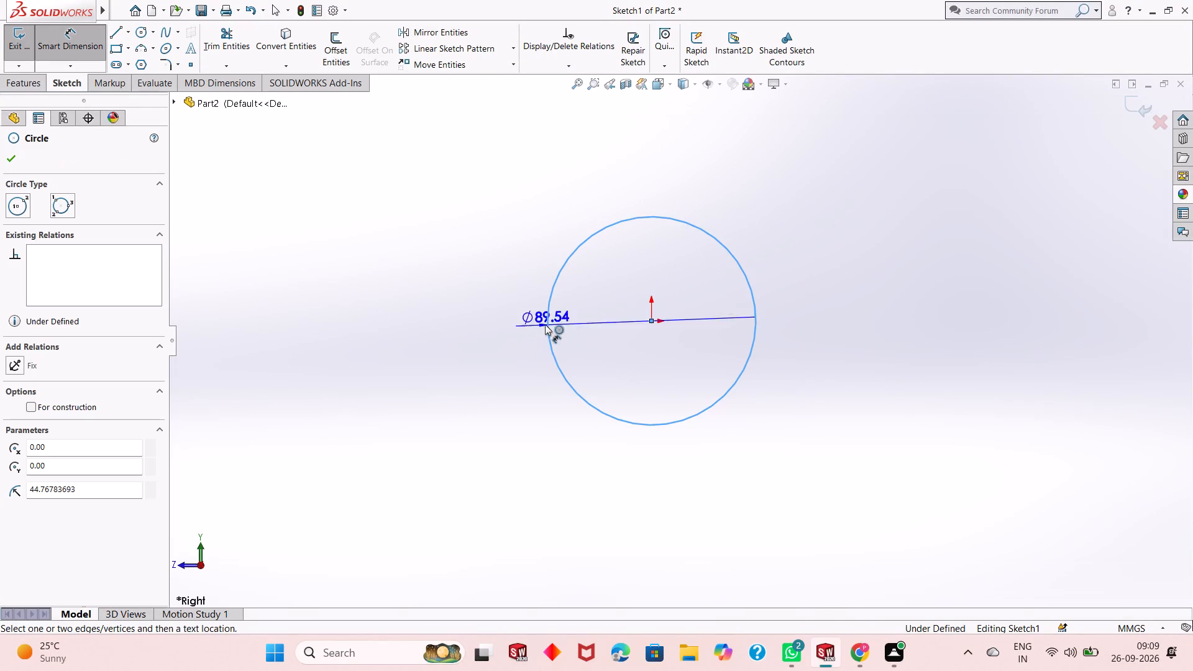
{"action": "left_click", "coordinate": [470, 470]}
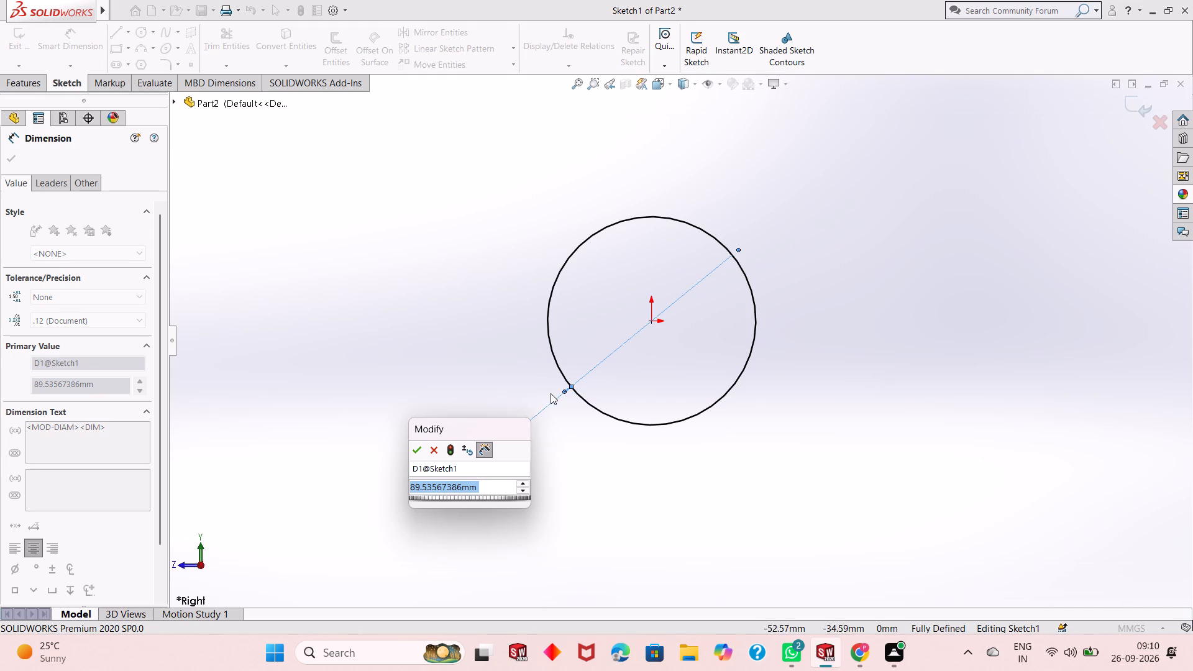
{"action": "scroll", "coordinate": [669, 329], "scroll_direction": "down", "scroll_amount": 3}
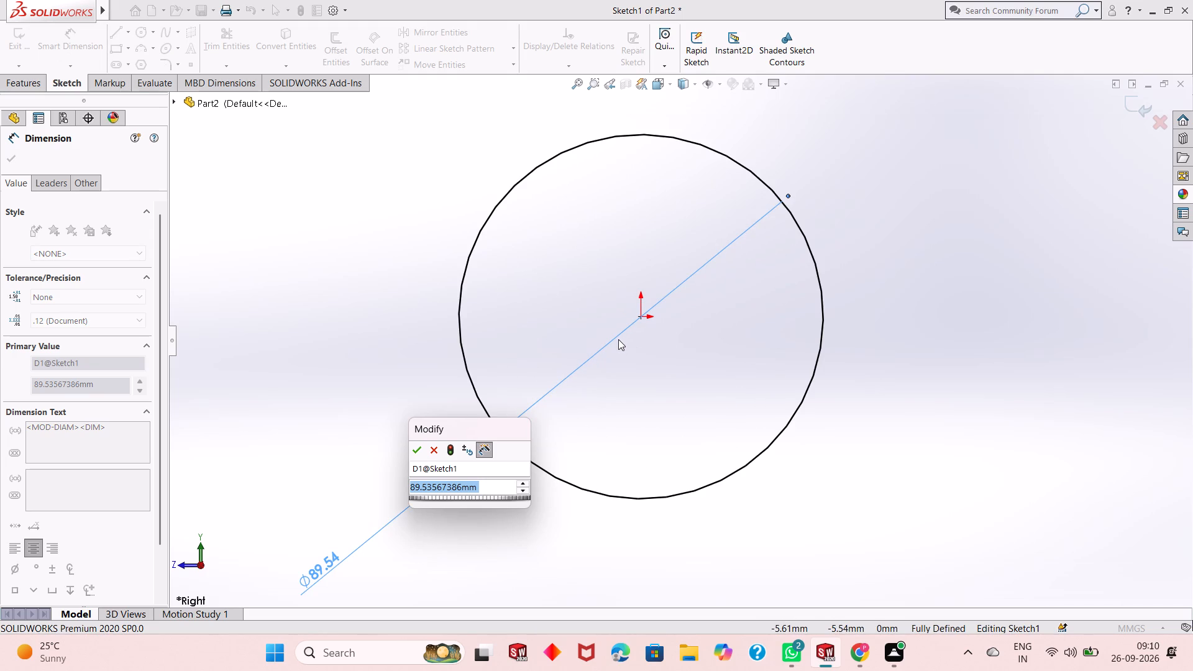
{"action": "scroll", "coordinate": [618, 339], "scroll_direction": "up", "scroll_amount": 1}
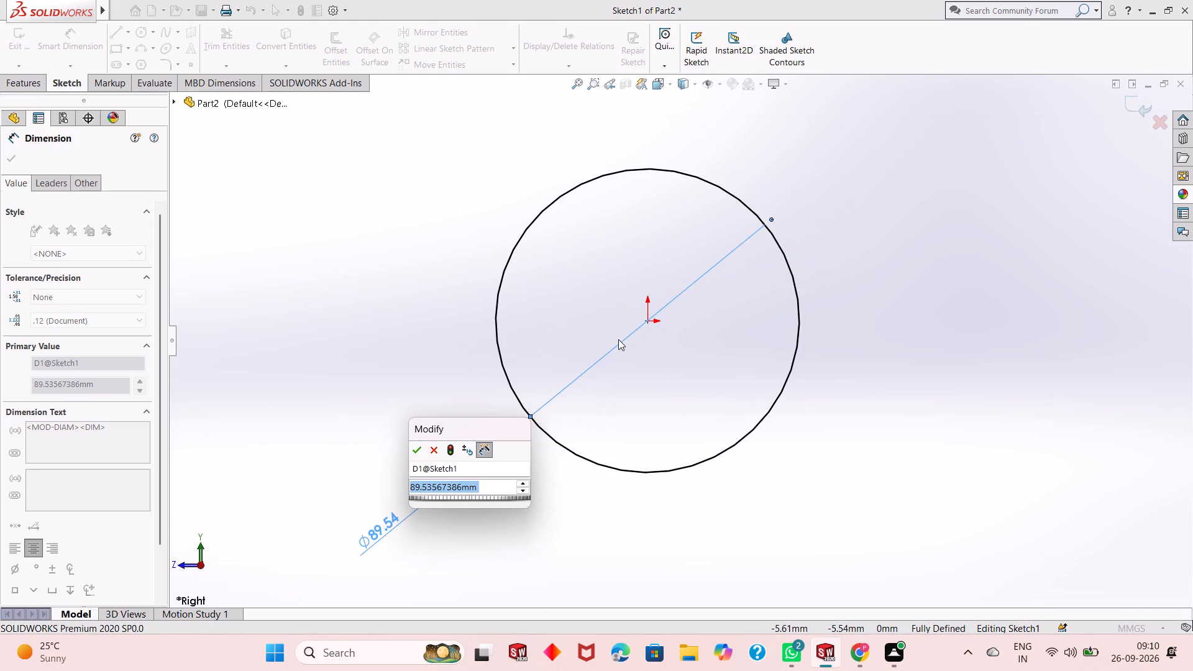
{"action": "scroll", "coordinate": [618, 339], "scroll_direction": "down", "scroll_amount": 1}
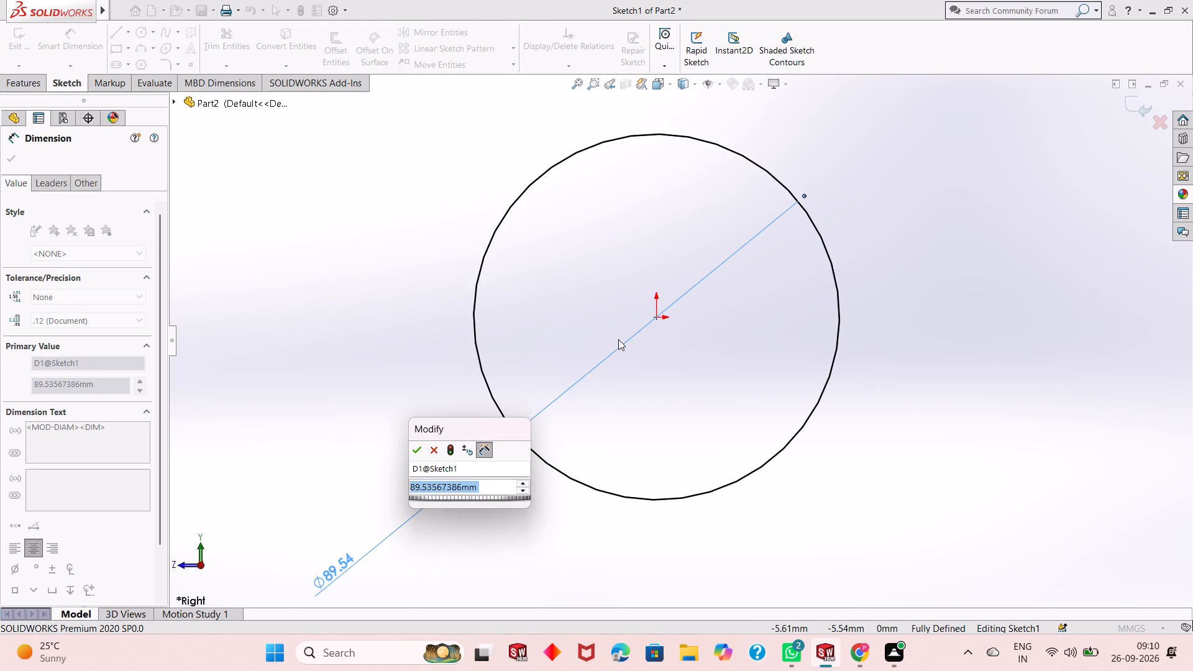
{"action": "scroll", "coordinate": [618, 339], "scroll_direction": "down", "scroll_amount": 1}
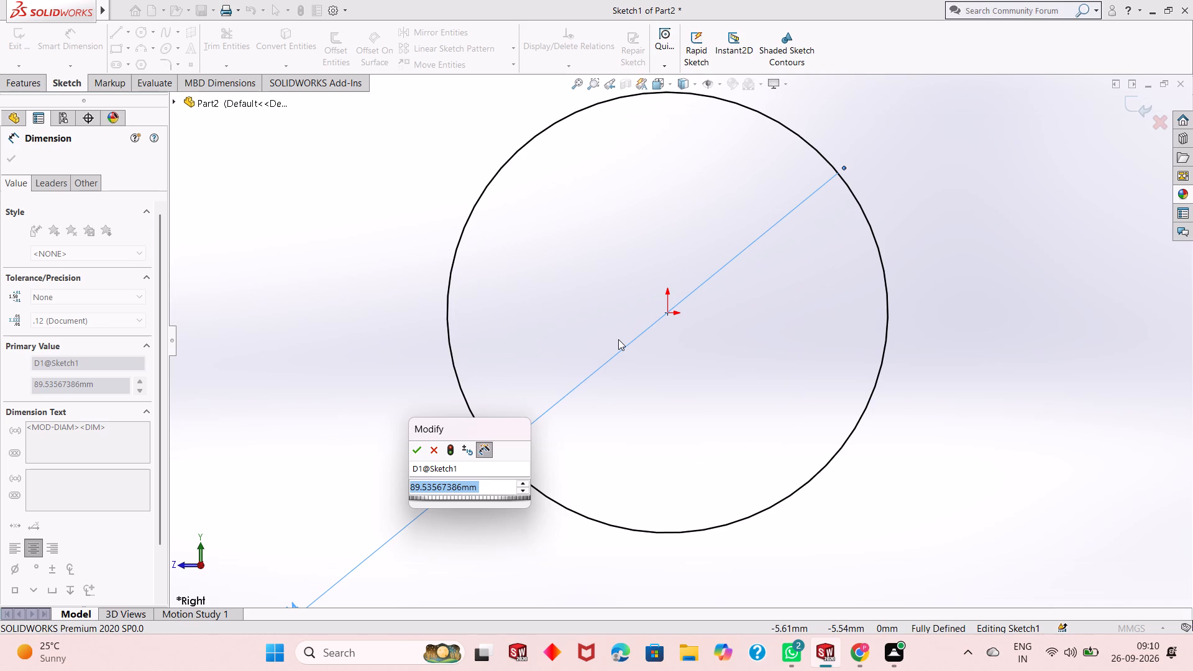
{"action": "type", "text": "75"}
{"action": "key", "text": "Return"}
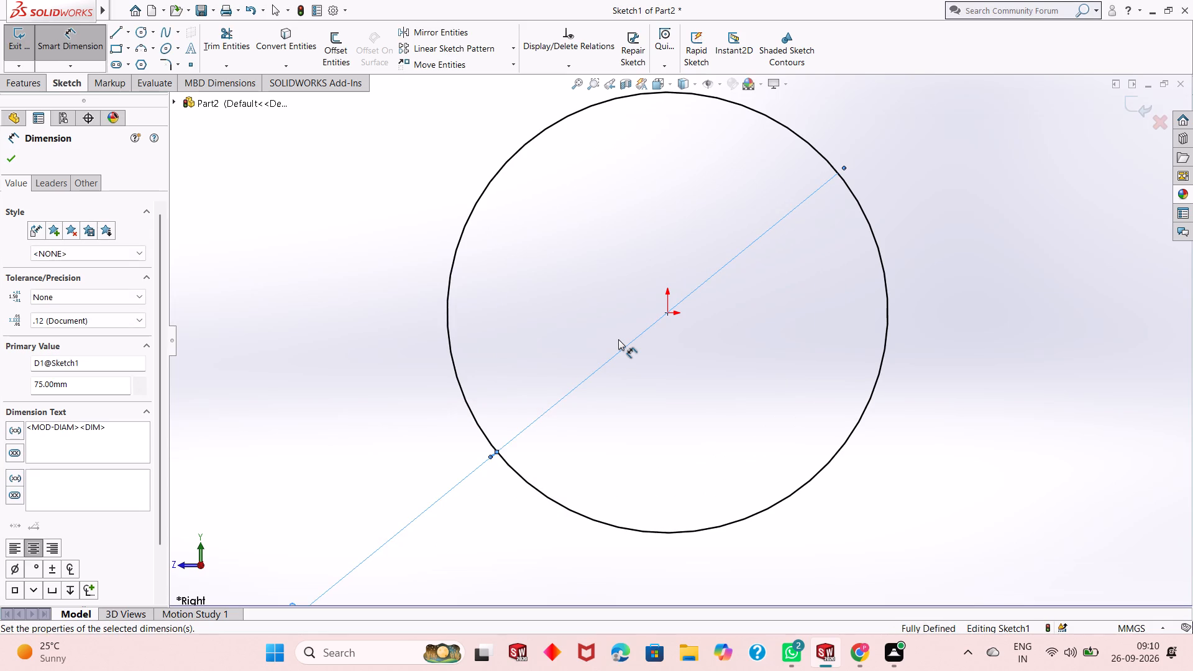
{"action": "right_click", "coordinate": [334, 242]}
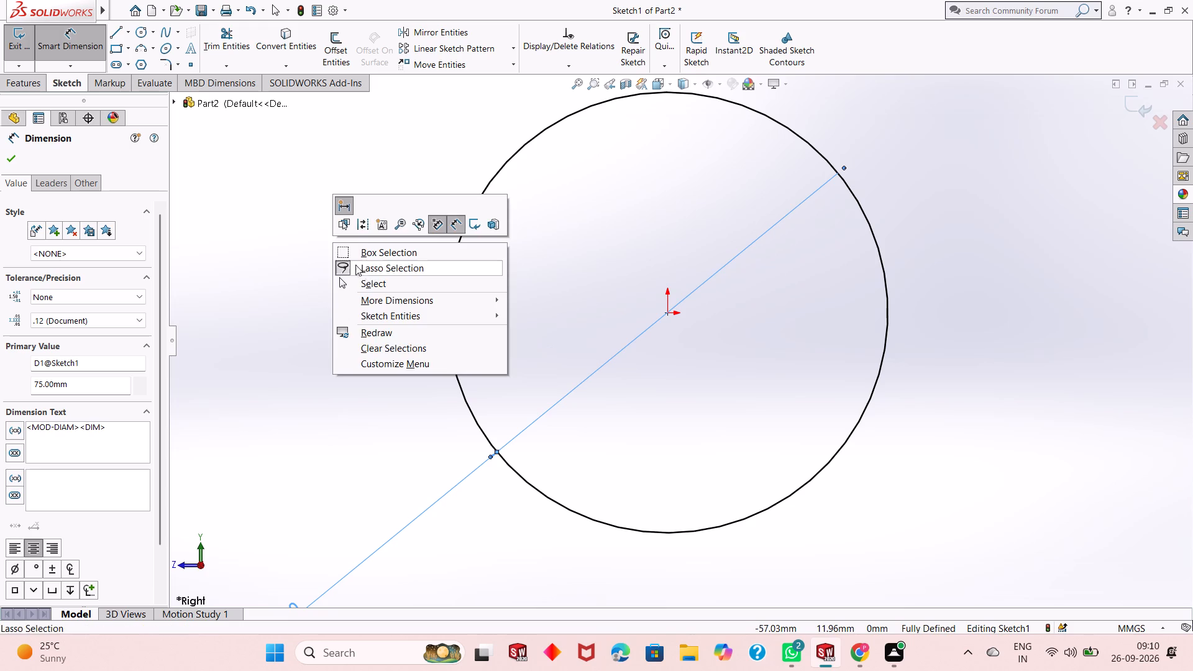
{"action": "left_click", "coordinate": [372, 284]}
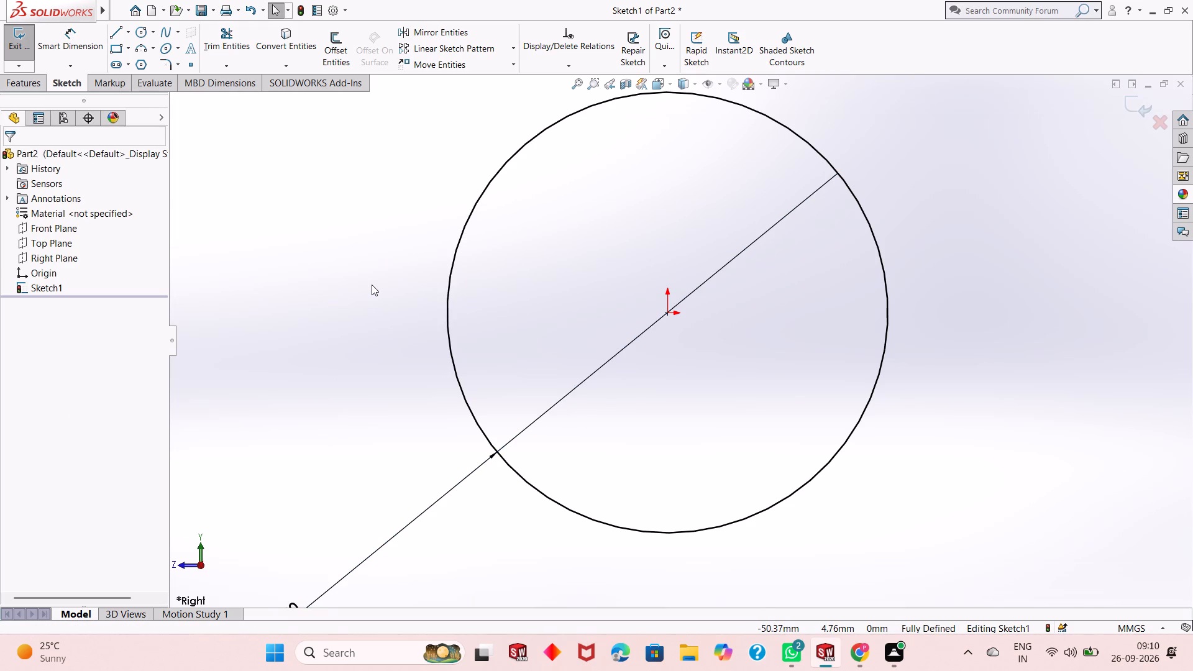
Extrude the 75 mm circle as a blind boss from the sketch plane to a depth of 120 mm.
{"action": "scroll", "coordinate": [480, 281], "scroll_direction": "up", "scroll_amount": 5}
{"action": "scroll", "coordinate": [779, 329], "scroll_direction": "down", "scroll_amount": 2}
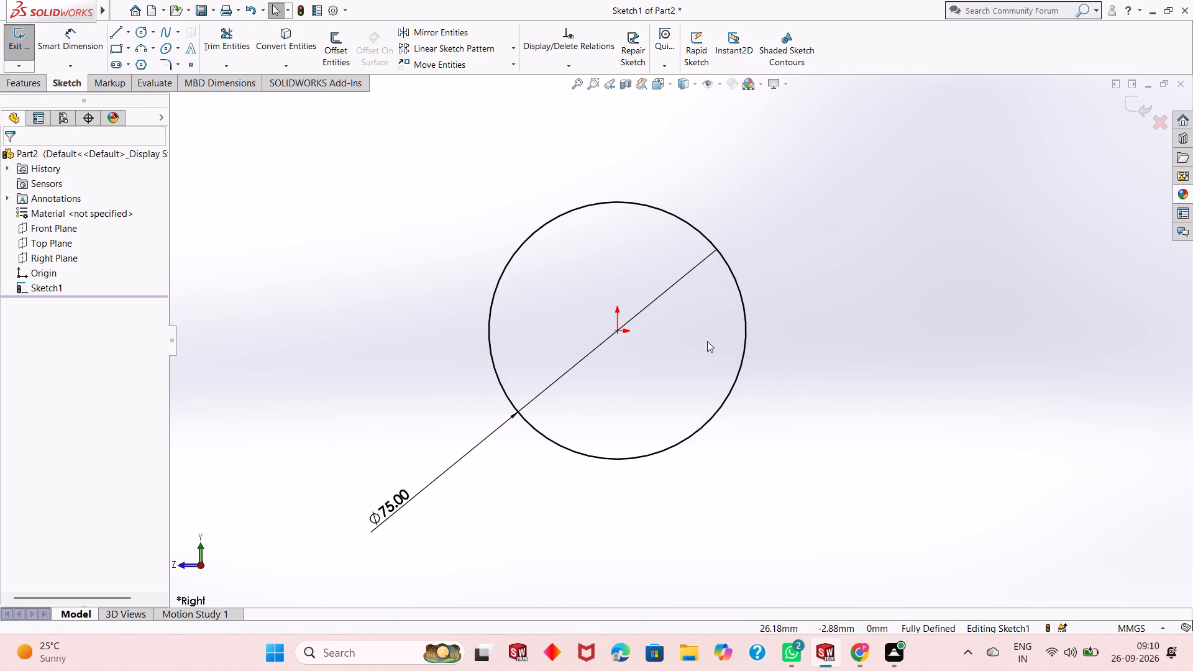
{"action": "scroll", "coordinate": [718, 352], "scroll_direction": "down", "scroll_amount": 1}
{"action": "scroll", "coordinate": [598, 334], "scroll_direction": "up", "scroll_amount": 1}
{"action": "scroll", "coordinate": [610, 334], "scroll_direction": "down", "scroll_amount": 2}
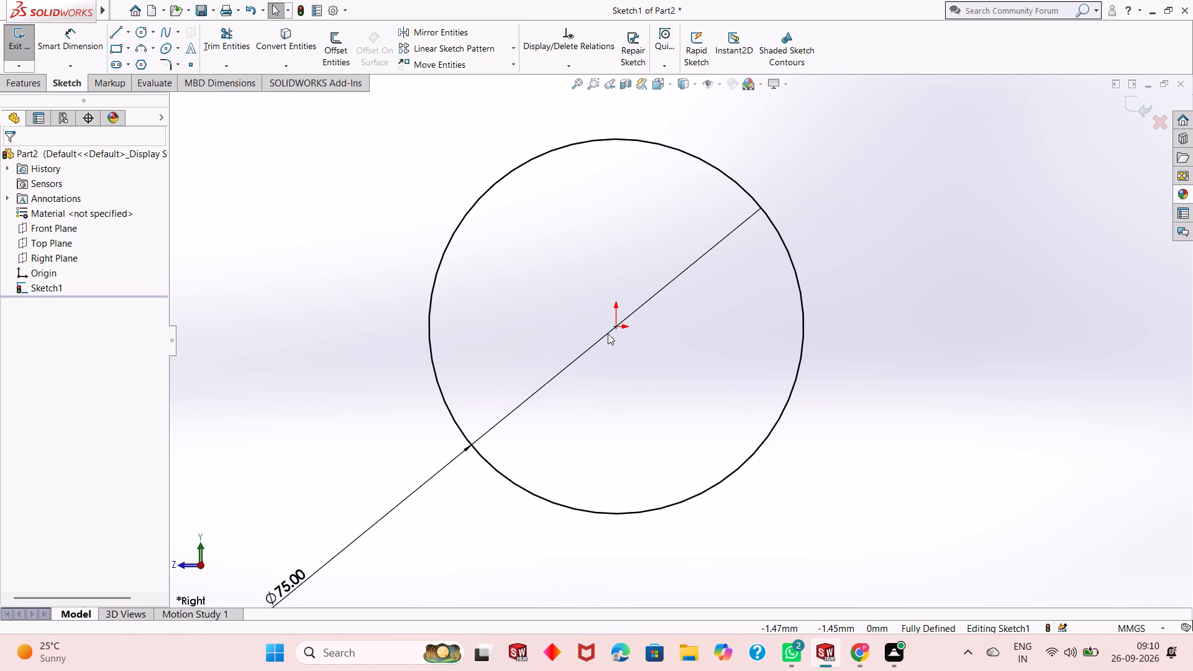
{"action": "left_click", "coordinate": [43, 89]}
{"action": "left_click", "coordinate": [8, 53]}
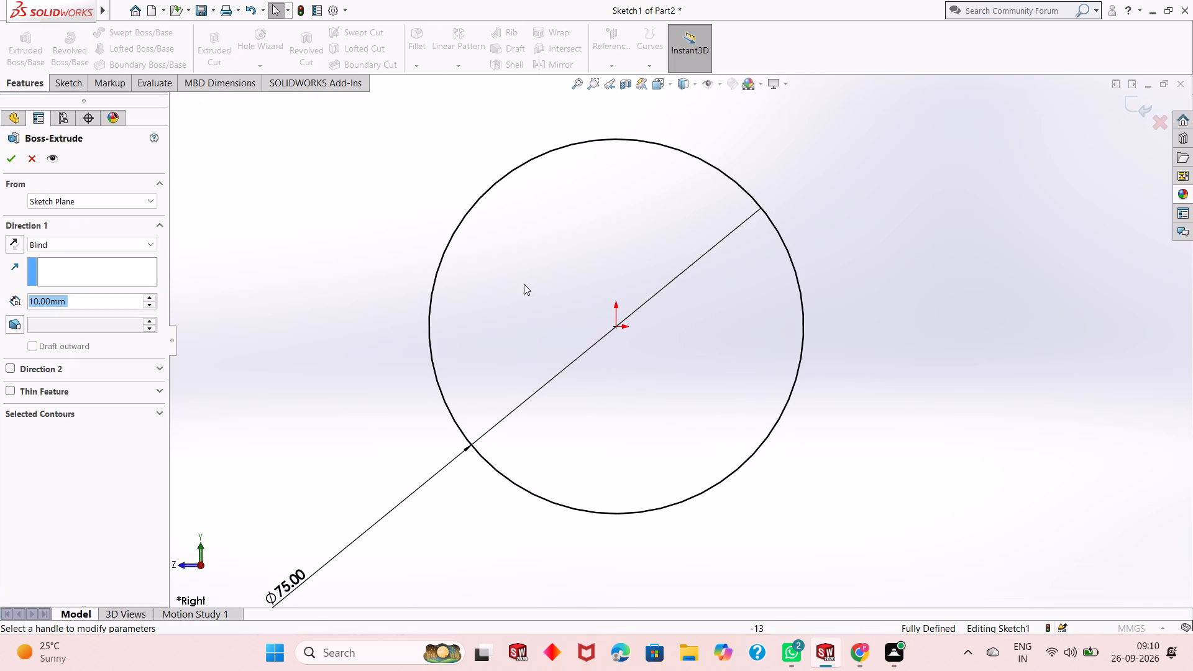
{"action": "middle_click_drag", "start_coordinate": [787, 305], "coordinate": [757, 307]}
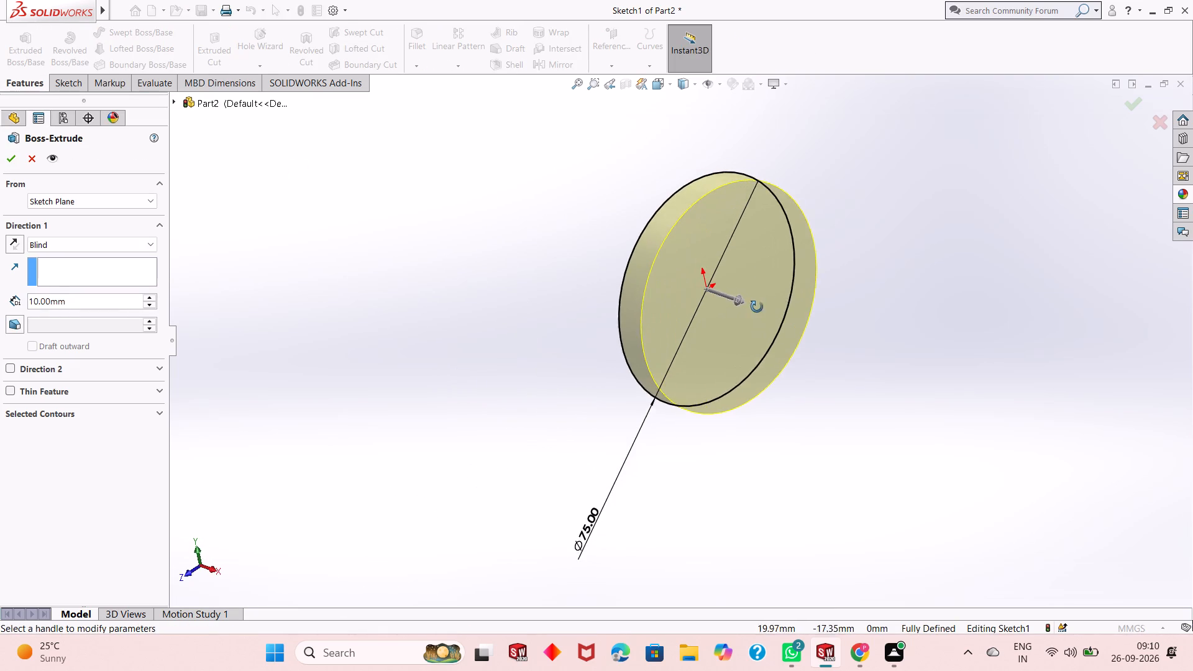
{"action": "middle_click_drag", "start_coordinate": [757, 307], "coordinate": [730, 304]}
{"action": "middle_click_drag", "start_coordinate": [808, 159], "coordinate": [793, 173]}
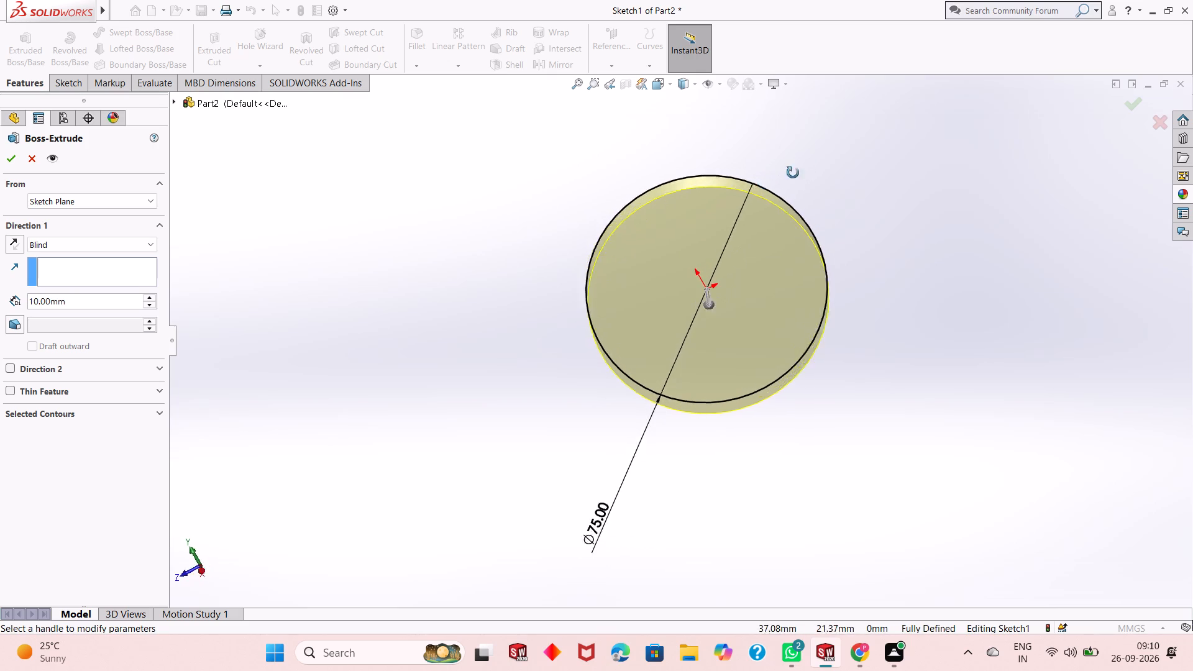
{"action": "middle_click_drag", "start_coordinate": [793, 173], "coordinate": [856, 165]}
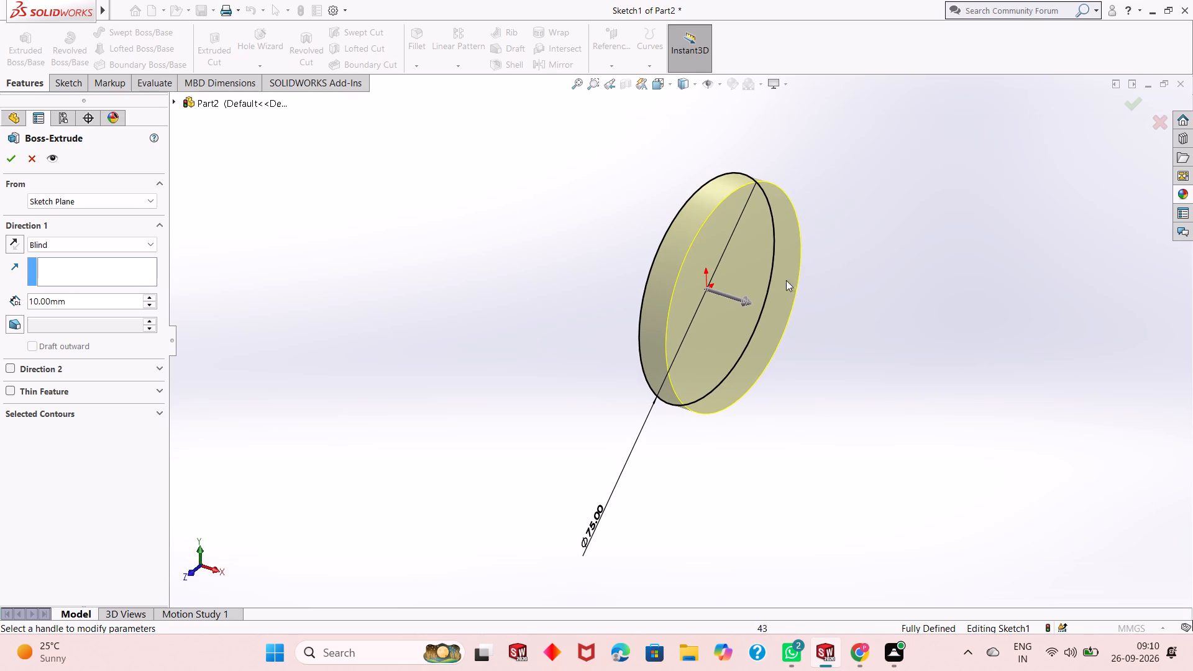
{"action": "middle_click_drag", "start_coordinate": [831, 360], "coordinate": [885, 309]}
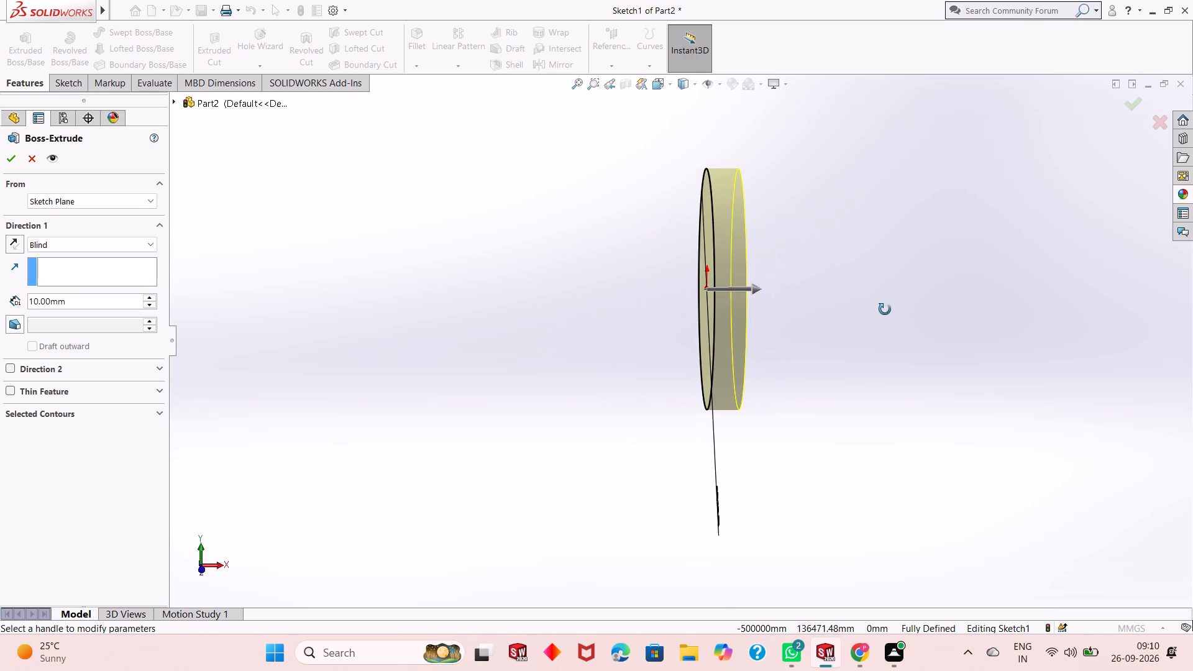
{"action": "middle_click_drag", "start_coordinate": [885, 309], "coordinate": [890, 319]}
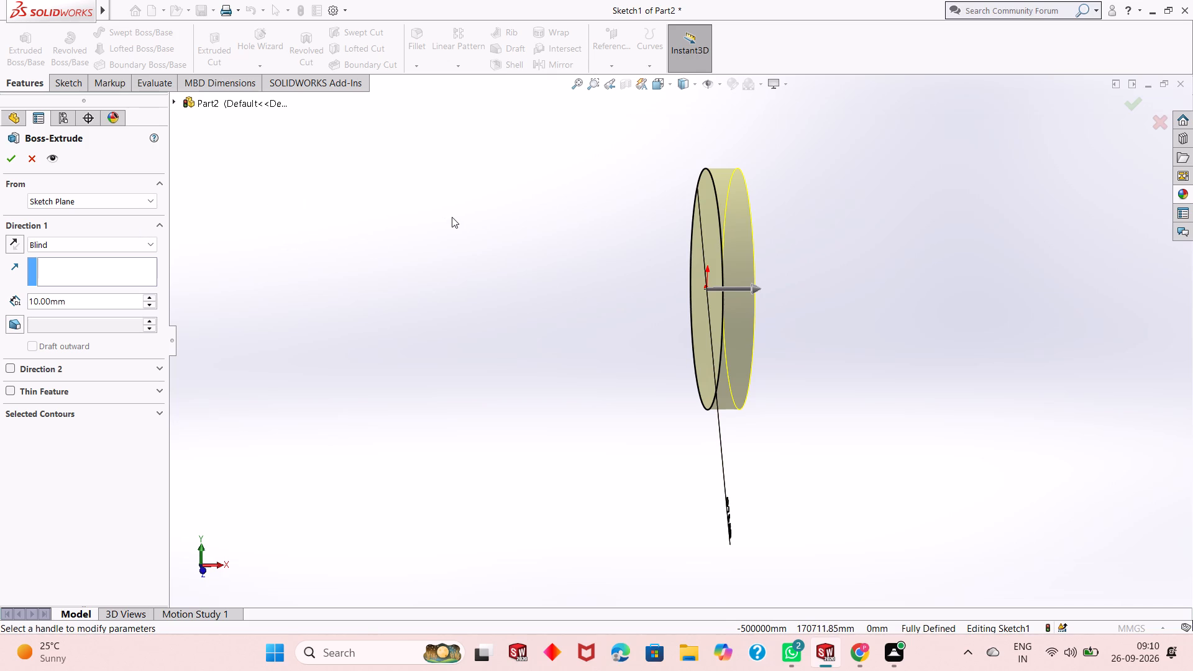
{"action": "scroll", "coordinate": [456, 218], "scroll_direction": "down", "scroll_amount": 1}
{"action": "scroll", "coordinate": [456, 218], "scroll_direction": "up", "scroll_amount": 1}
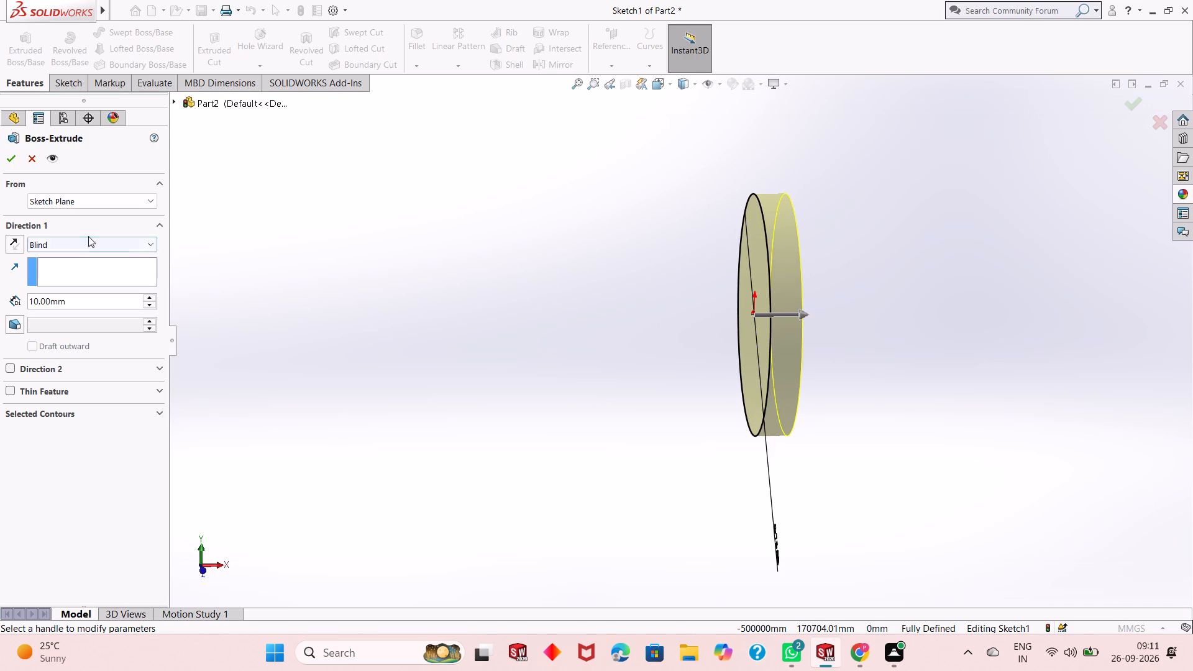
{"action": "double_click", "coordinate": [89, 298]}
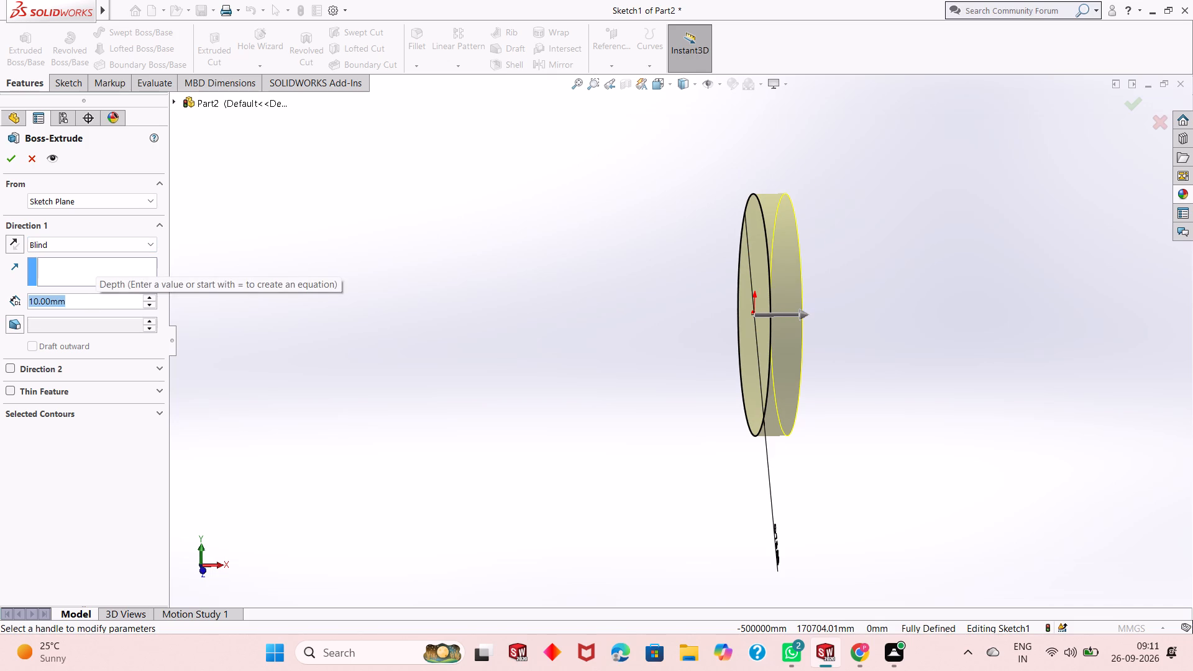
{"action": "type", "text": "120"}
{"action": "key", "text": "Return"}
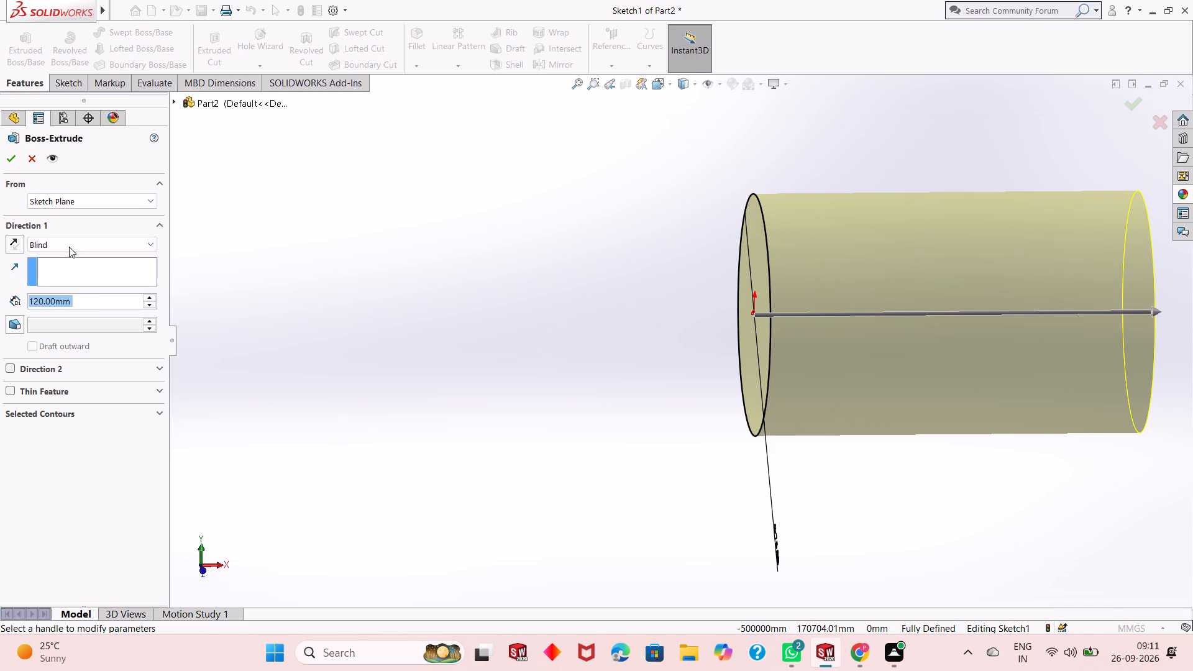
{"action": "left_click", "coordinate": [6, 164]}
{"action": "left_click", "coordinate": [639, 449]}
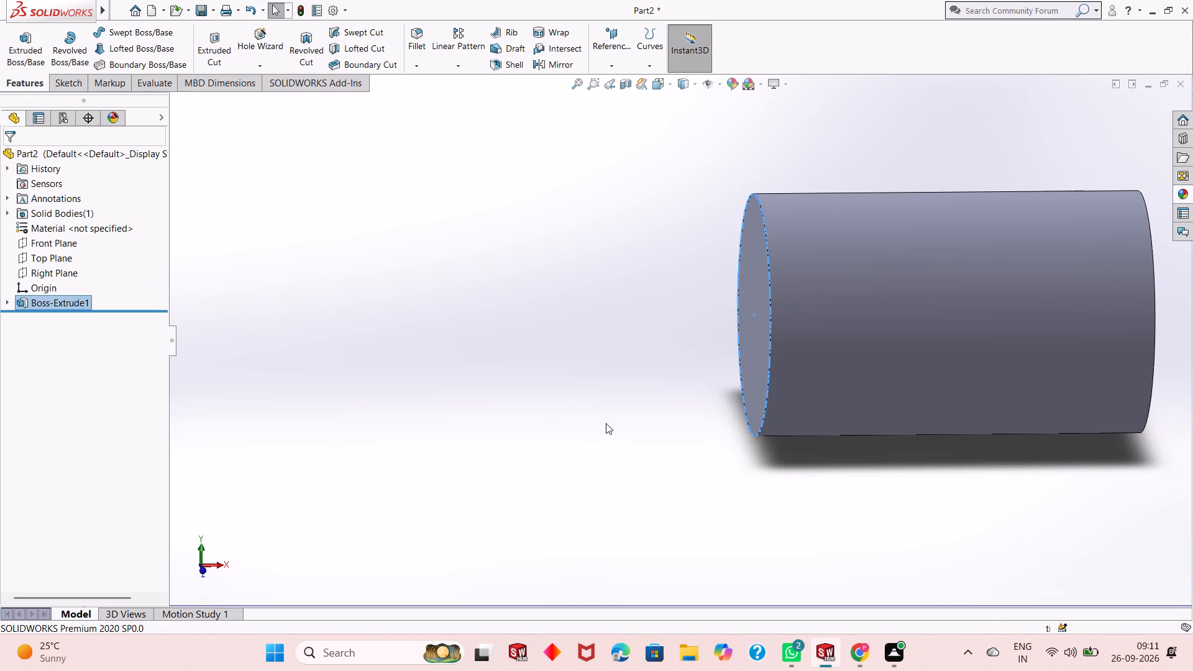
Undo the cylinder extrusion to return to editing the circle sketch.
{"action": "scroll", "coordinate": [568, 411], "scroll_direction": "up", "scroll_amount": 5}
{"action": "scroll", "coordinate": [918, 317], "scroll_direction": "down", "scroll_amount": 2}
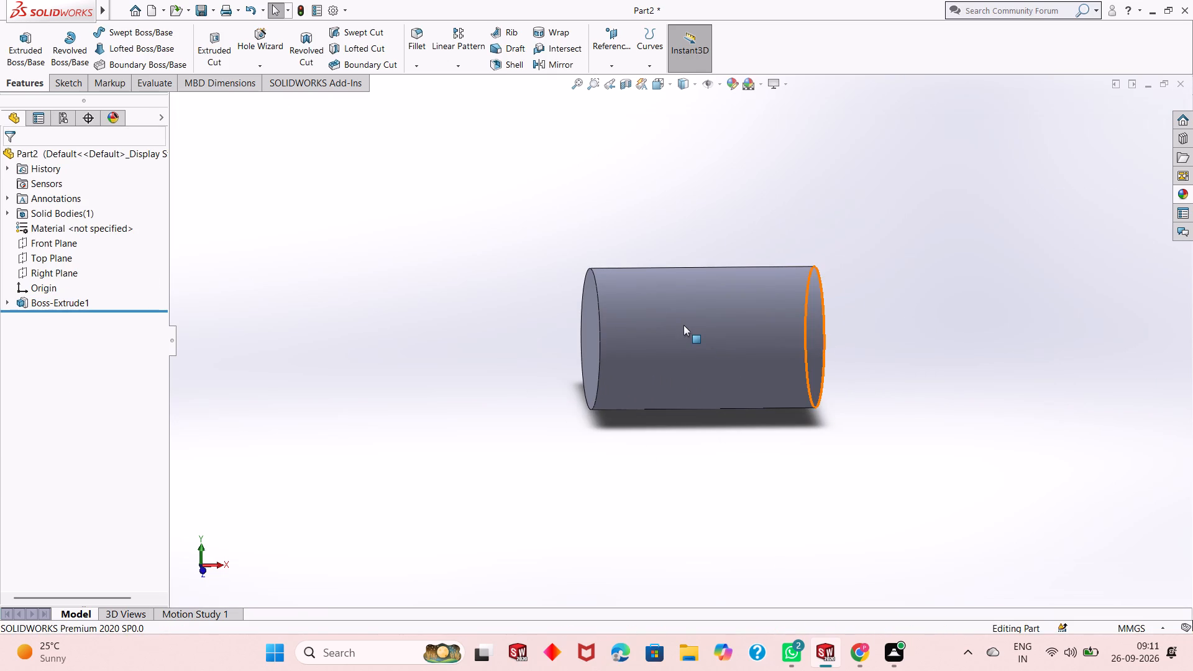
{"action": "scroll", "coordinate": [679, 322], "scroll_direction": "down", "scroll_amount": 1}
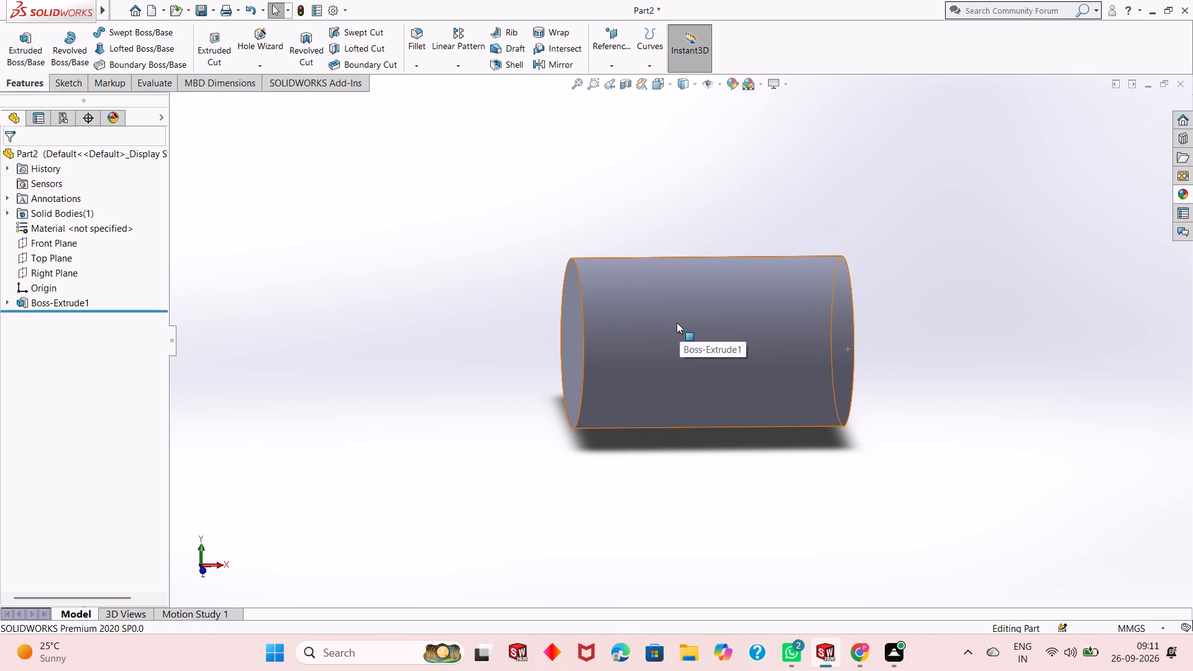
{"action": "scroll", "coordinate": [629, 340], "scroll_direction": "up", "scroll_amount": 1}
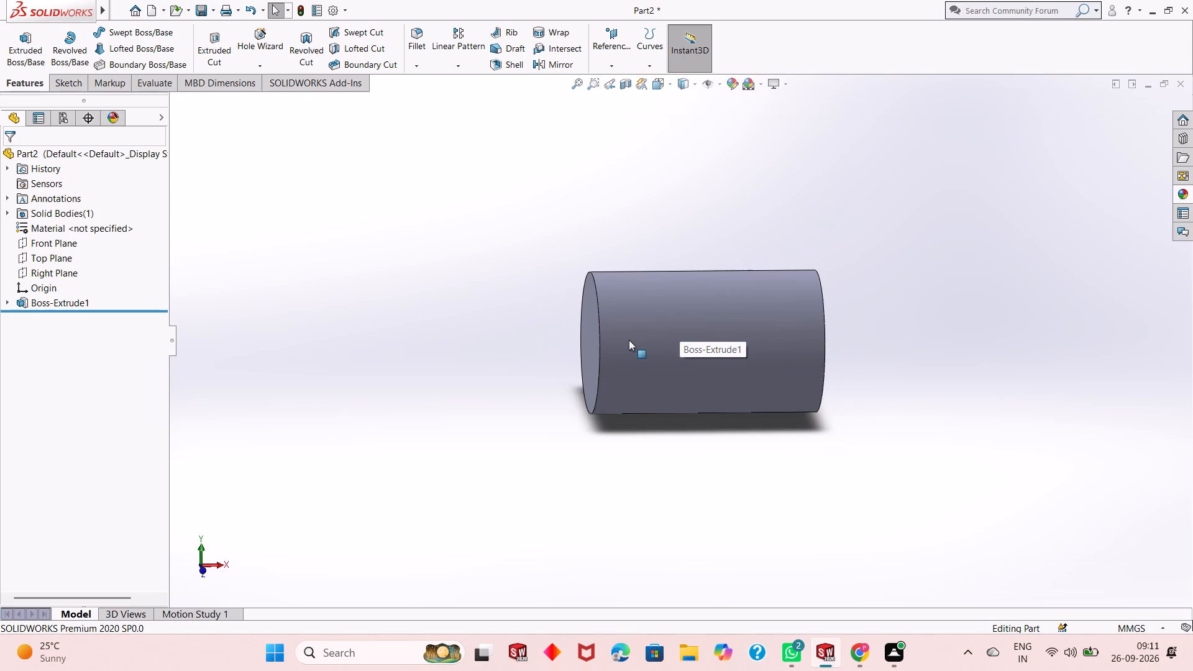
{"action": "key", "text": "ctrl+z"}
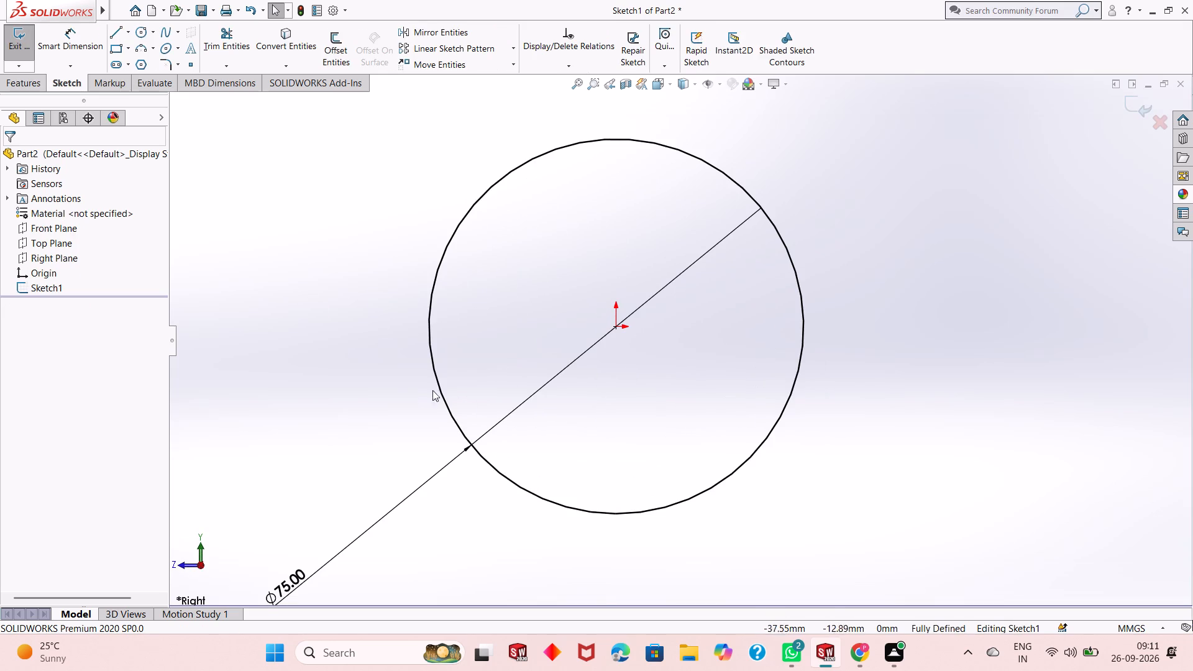
Set the circle's diameter dimension to 100 mm.
{"action": "scroll", "coordinate": [457, 392], "scroll_direction": "up", "scroll_amount": 2}
{"action": "double_click", "coordinate": [405, 516]}
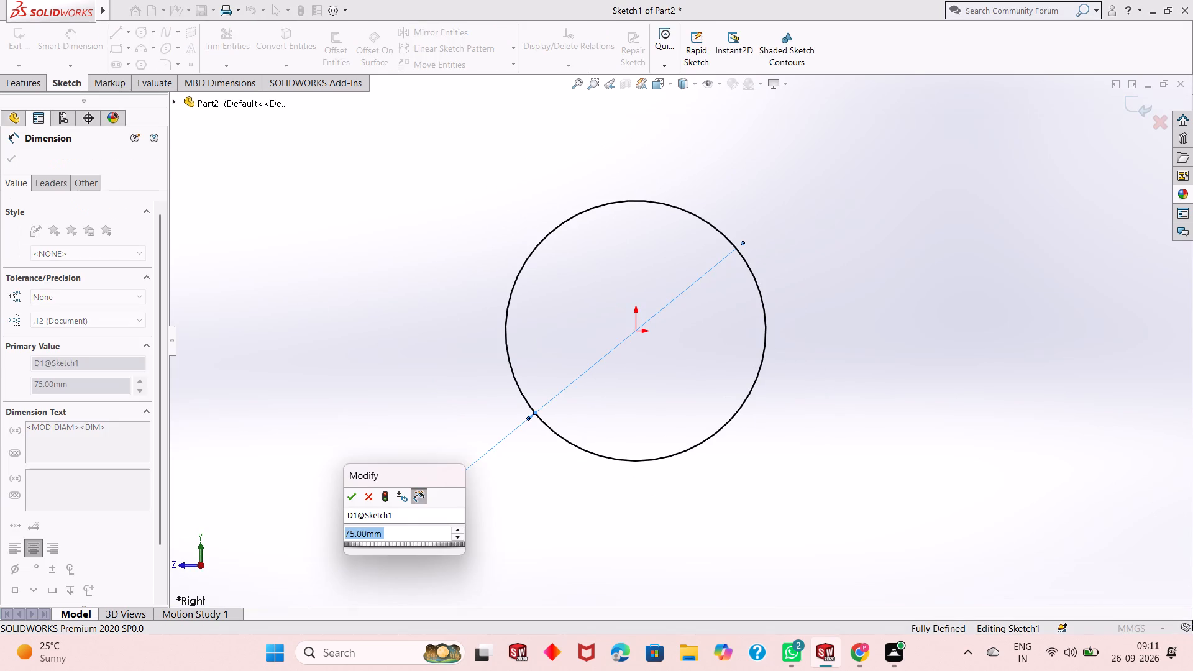
{"action": "type", "text": "100"}
{"action": "key", "text": "Return"}
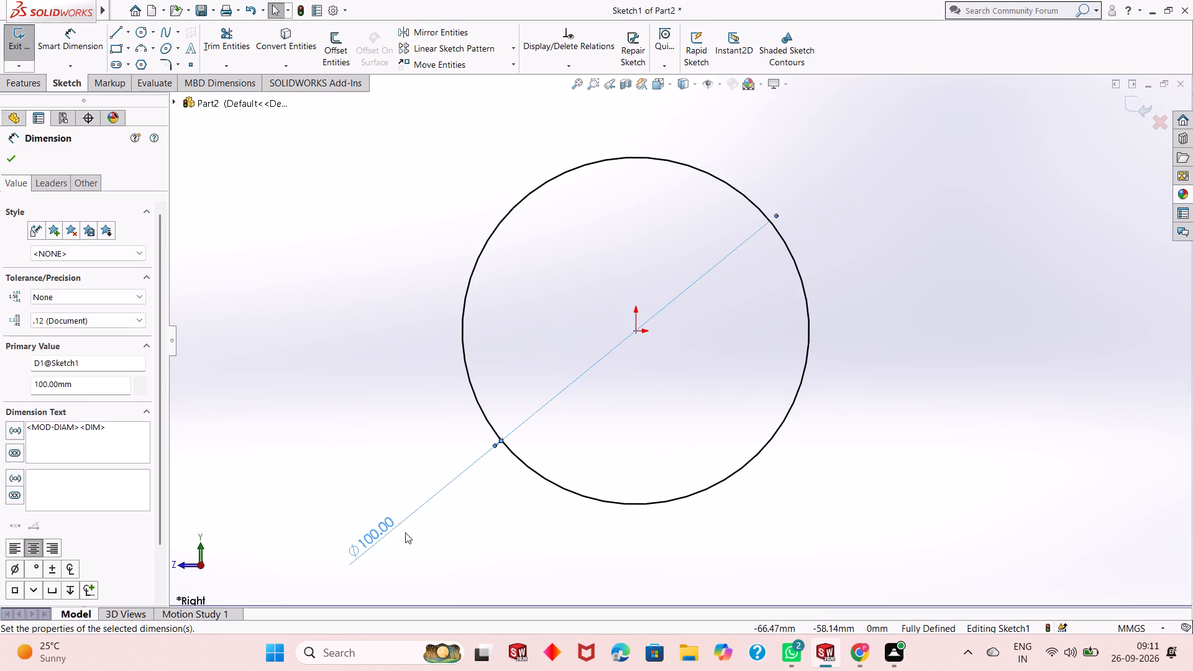
{"action": "right_click", "coordinate": [393, 293]}
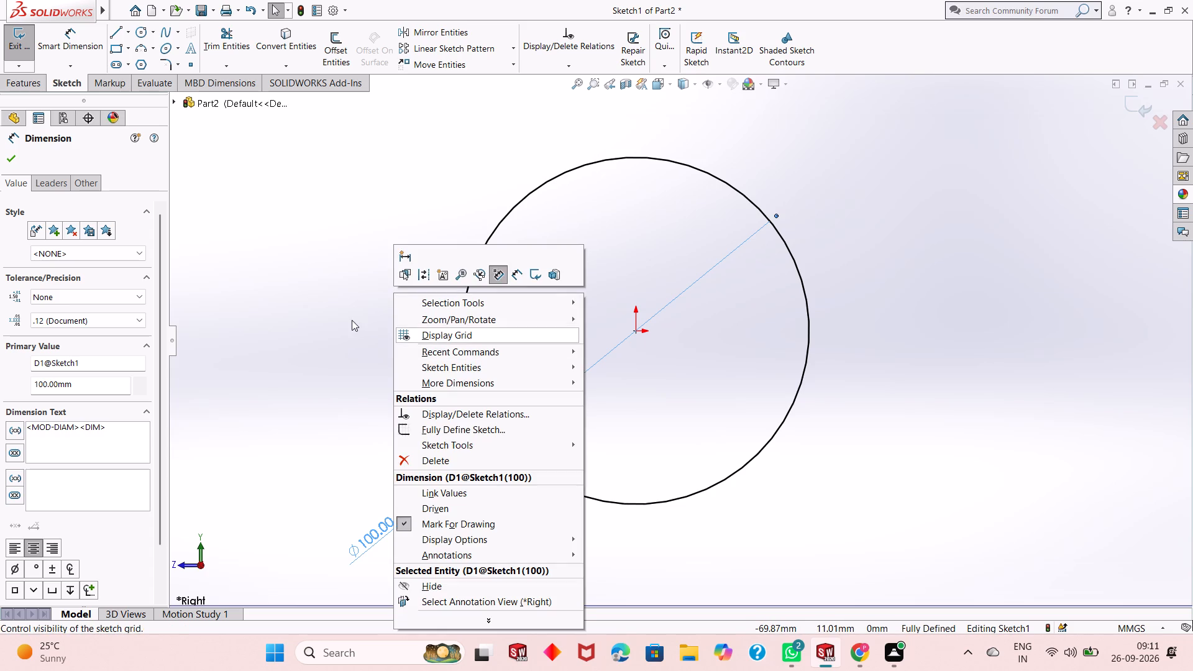
{"action": "left_click", "coordinate": [352, 320]}
Extrude the 100 mm circle as a blind boss from the sketch plane to a depth of 120 mm.
{"action": "left_click", "coordinate": [35, 86]}
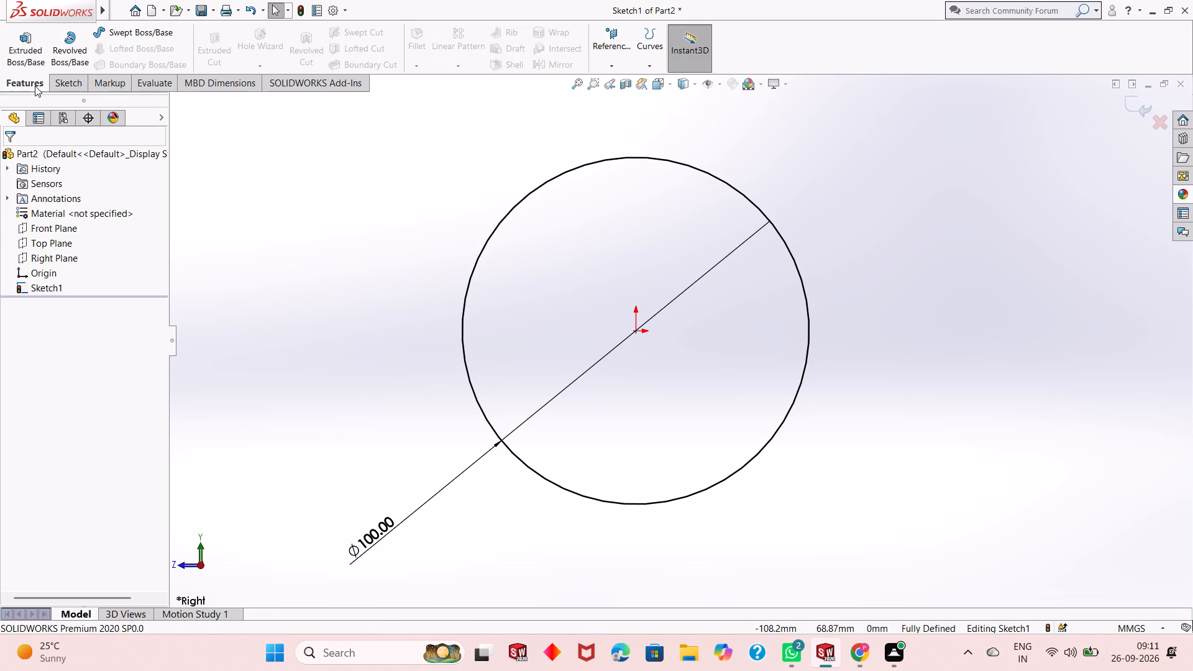
{"action": "left_click", "coordinate": [25, 73]}
{"action": "left_click", "coordinate": [30, 65]}
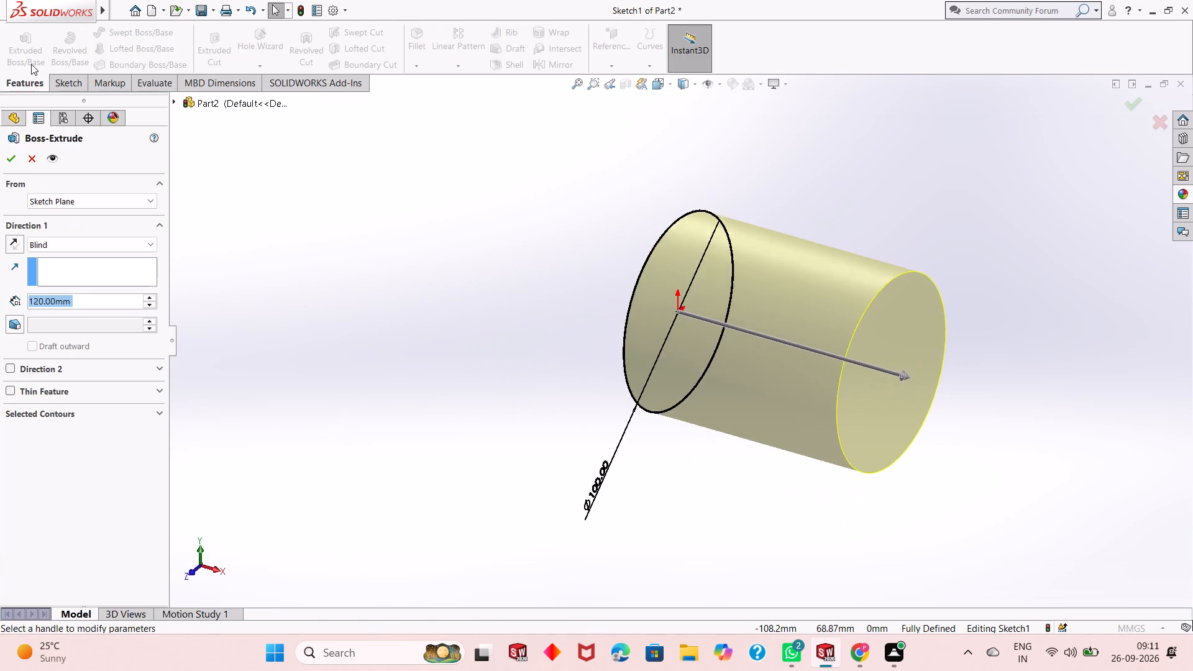
{"action": "left_click", "coordinate": [9, 158]}
{"action": "left_click", "coordinate": [659, 477]}
{"action": "middle_click_drag", "start_coordinate": [746, 455], "coordinate": [829, 395]}
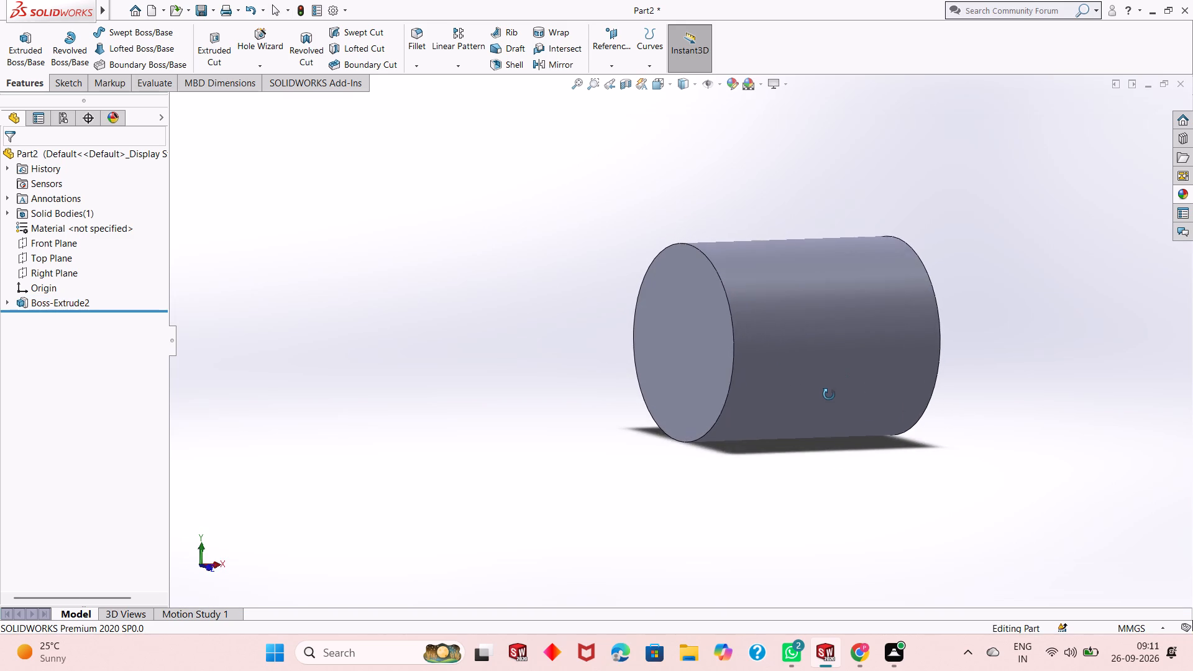
{"action": "middle_click_drag", "start_coordinate": [829, 395], "coordinate": [825, 365]}
{"action": "middle_click_drag", "start_coordinate": [825, 360], "coordinate": [807, 397]}
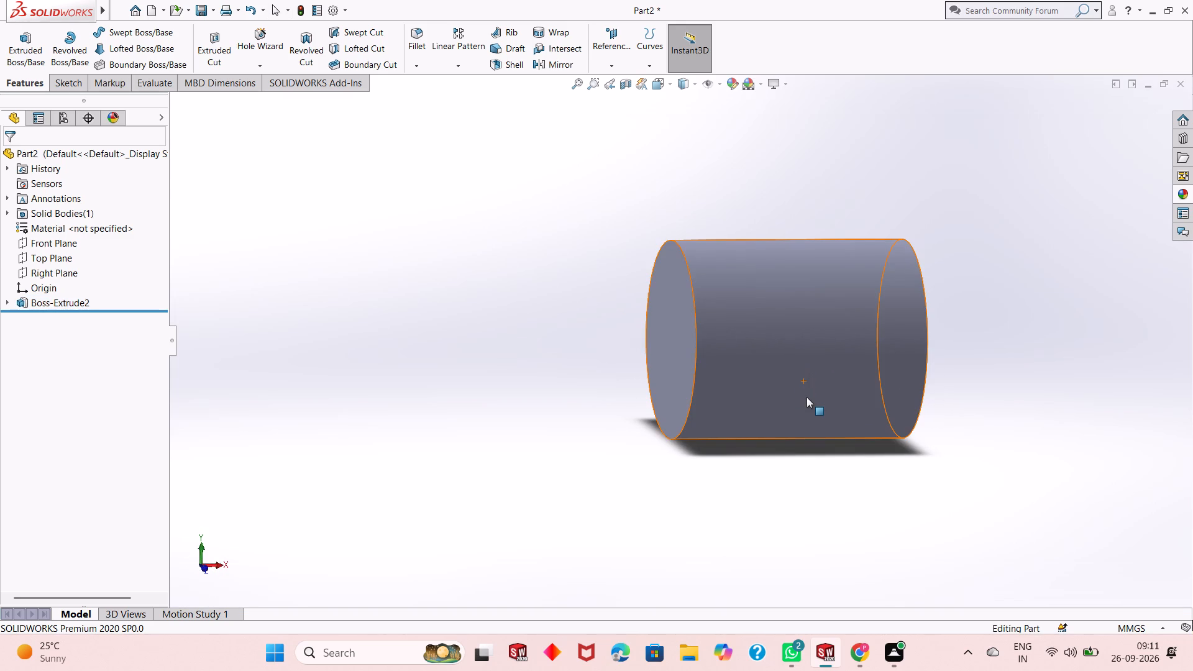
Open a sketch on the cylinder's end face at the origin and draw an origin-centred rectangle about 134 by 108 mm.
{"action": "left_click", "coordinate": [684, 337]}
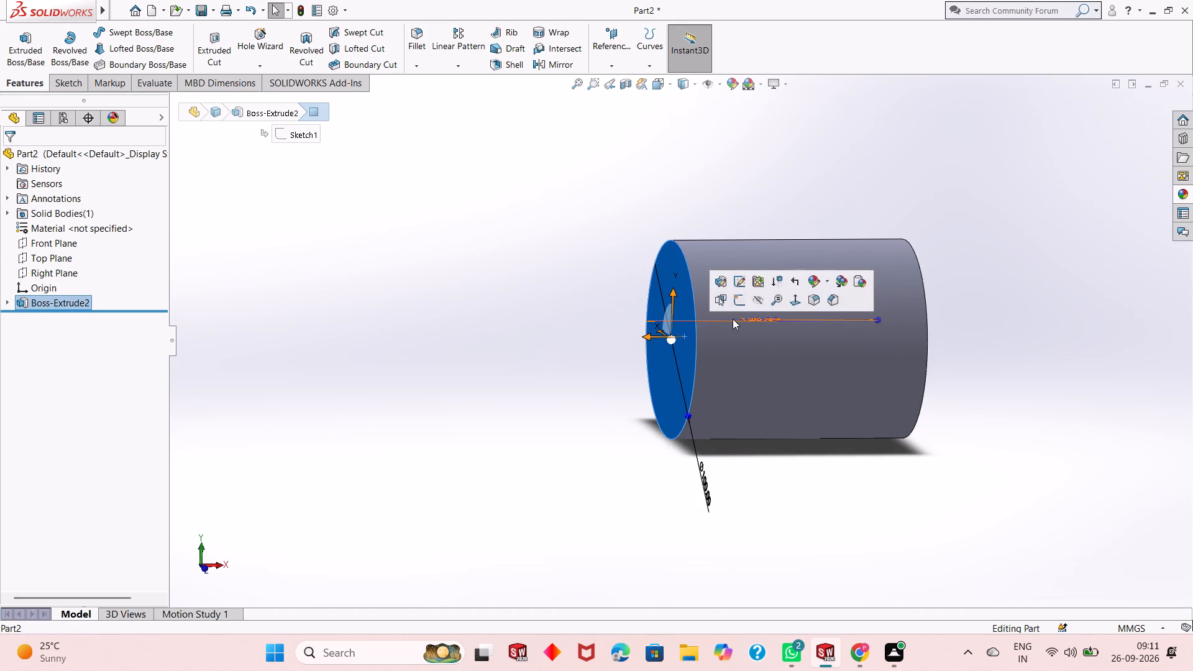
{"action": "left_click", "coordinate": [743, 299]}
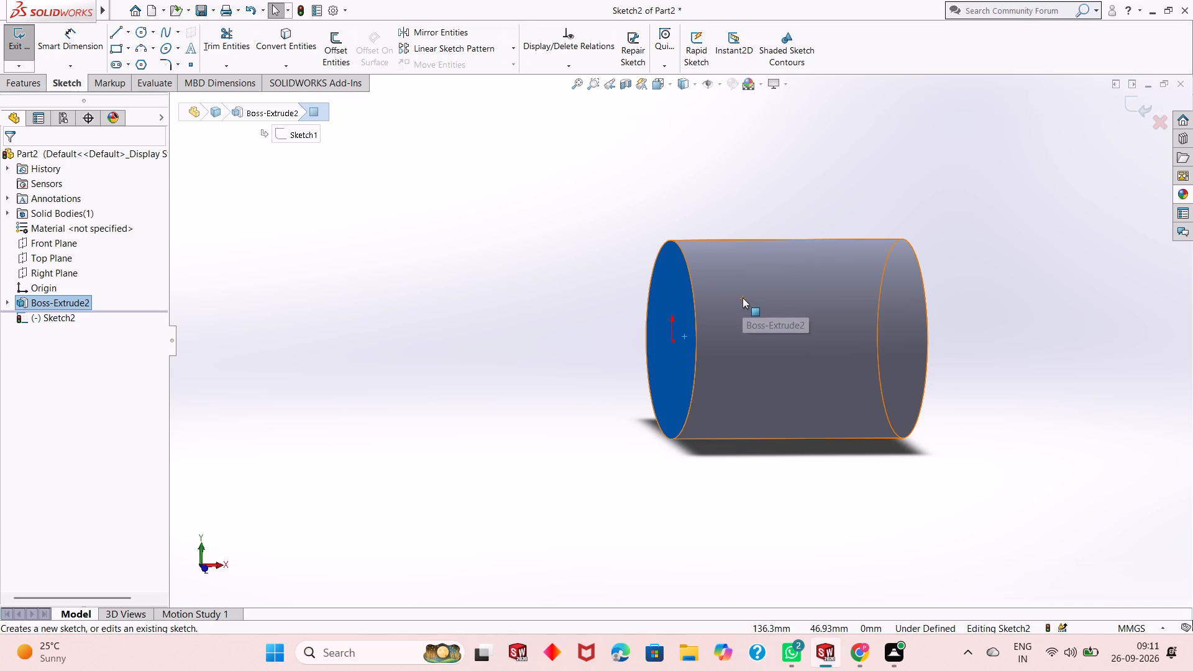
{"action": "key", "text": "ctrl+8"}
{"action": "left_click", "coordinate": [436, 384]}
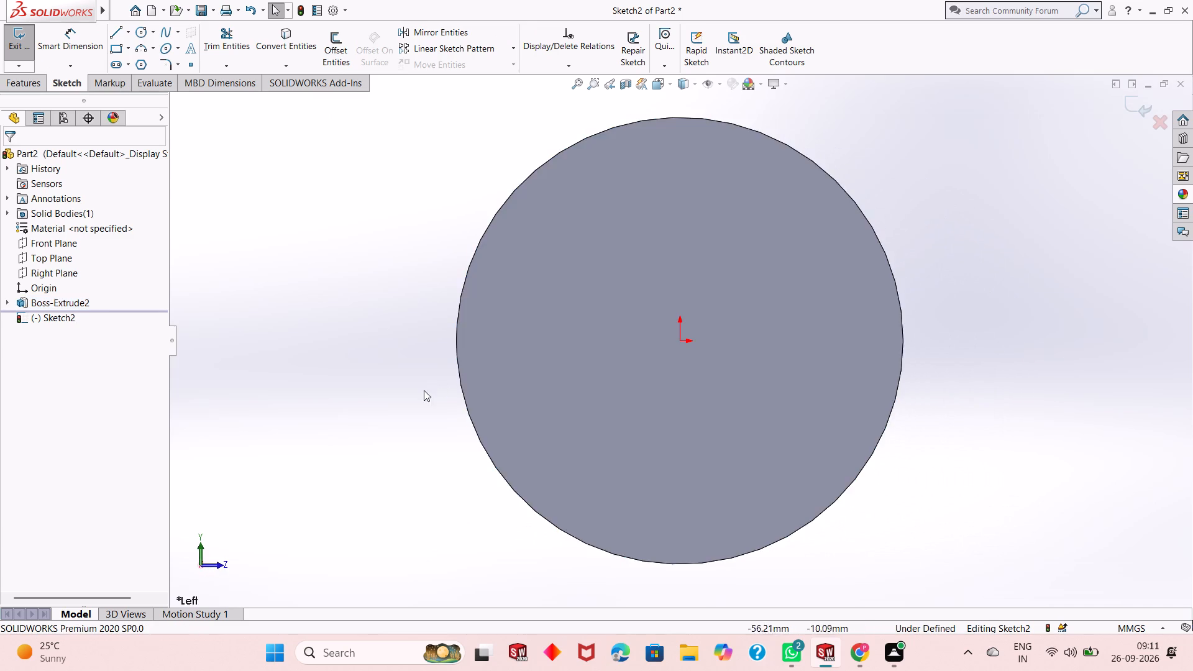
{"action": "scroll", "coordinate": [620, 396], "scroll_direction": "up", "scroll_amount": 1}
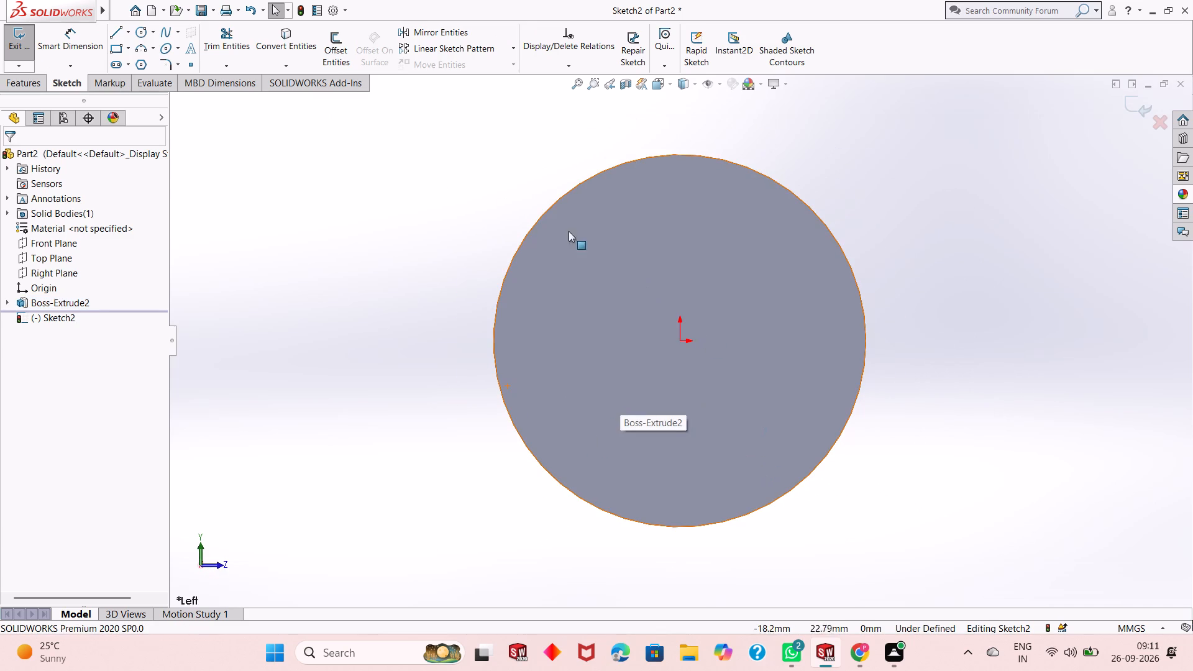
{"action": "left_click", "coordinate": [128, 50]}
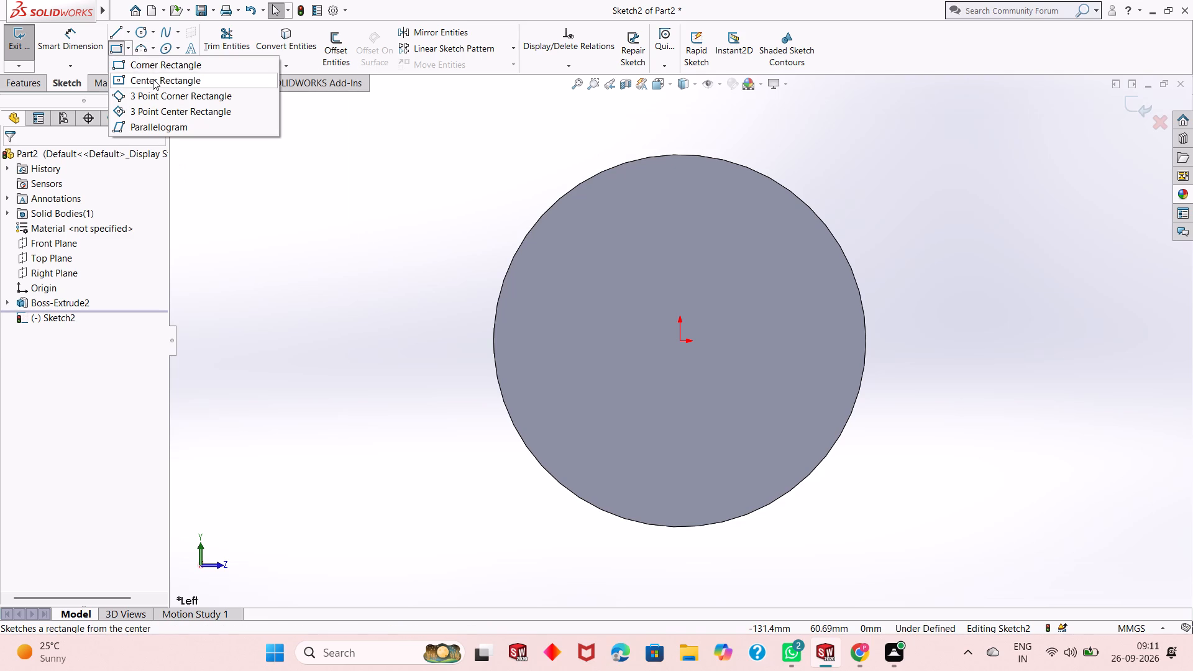
{"action": "left_click", "coordinate": [153, 79]}
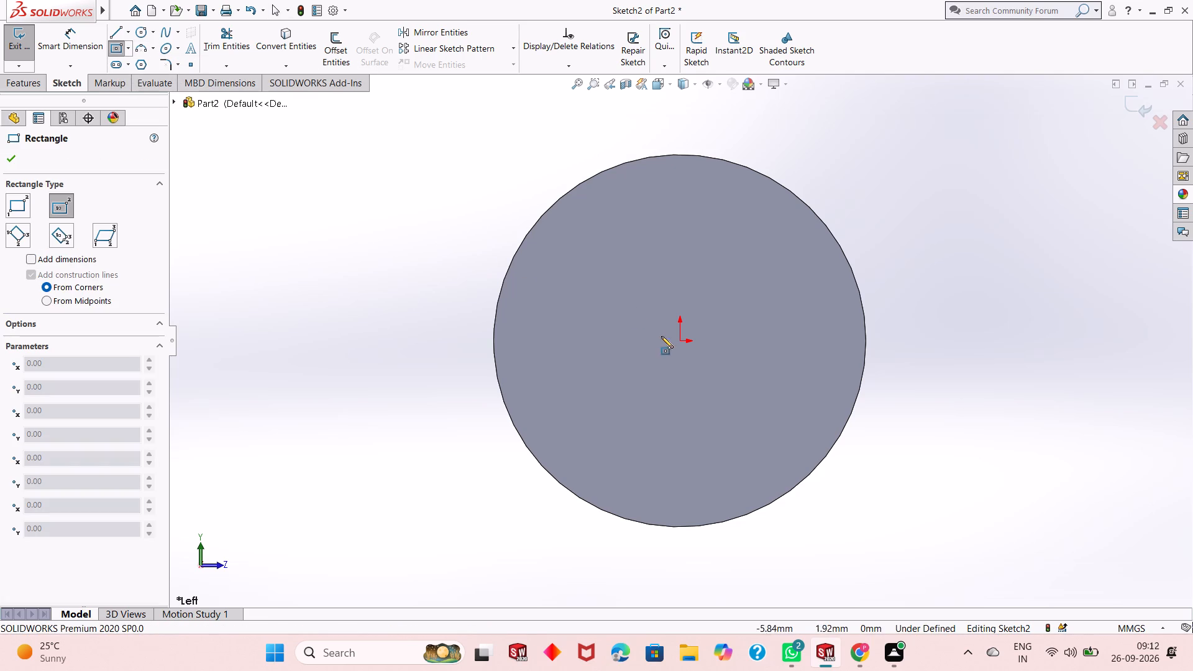
{"action": "left_click", "coordinate": [679, 343]}
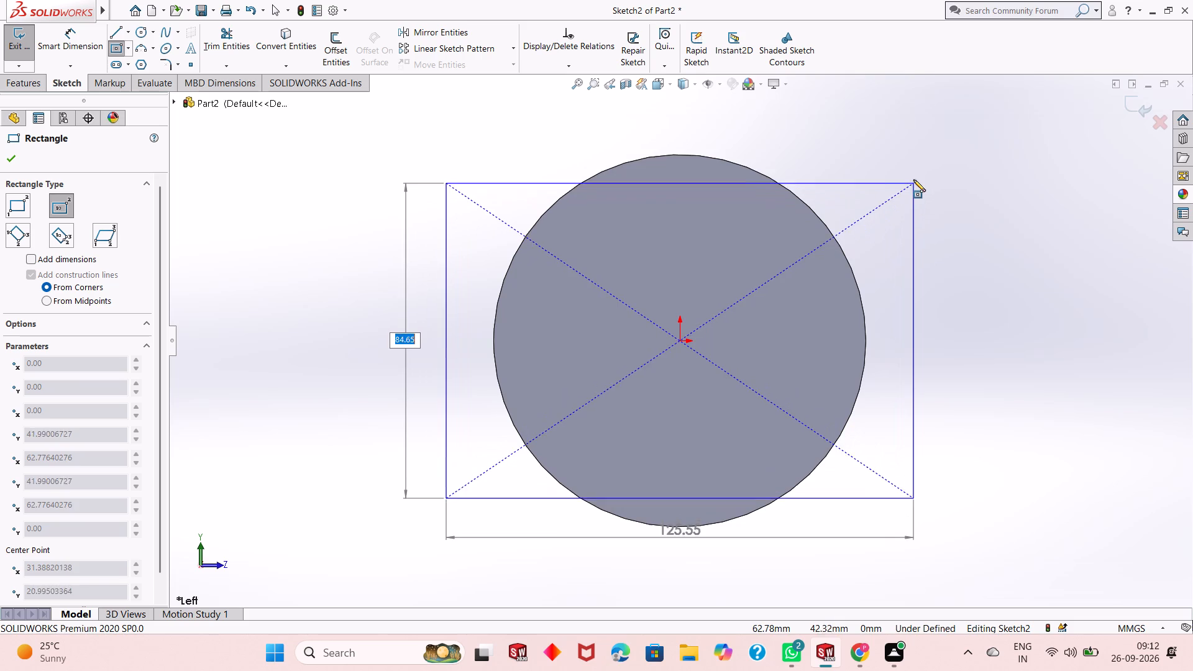
{"action": "left_click", "coordinate": [930, 140]}
{"action": "right_click", "coordinate": [956, 182]}
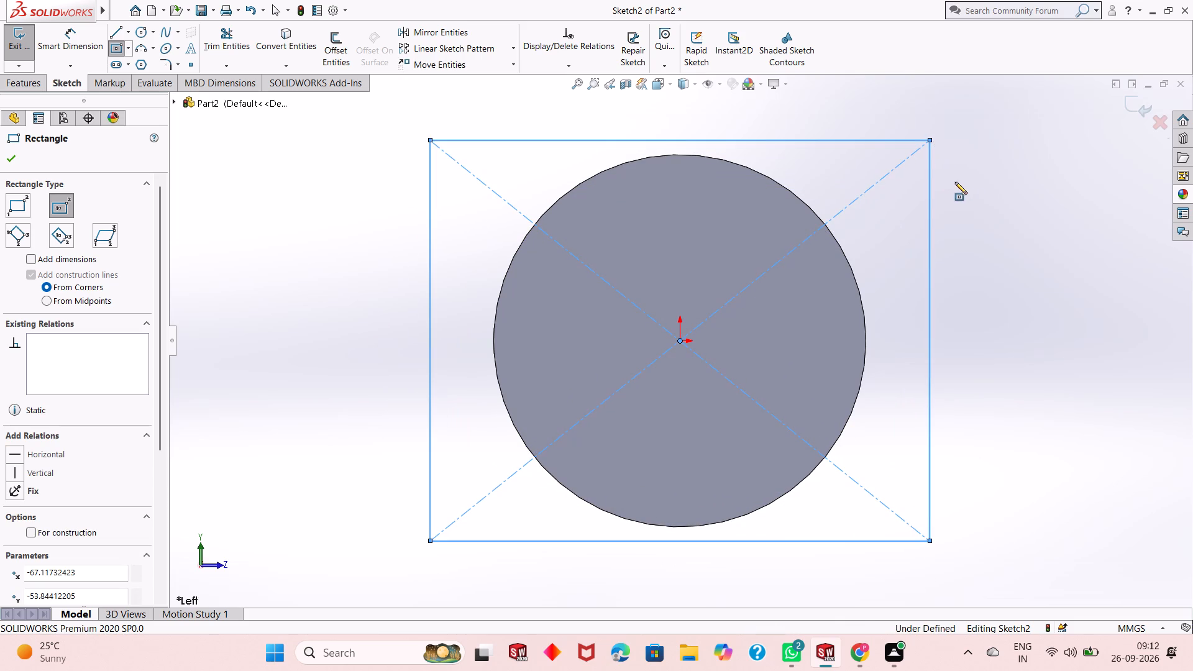
{"action": "left_click", "coordinate": [971, 188]}
Dimension the rectangle's top edge and set its width to 130 mm.
{"action": "scroll", "coordinate": [733, 367], "scroll_direction": "up", "scroll_amount": 2}
{"action": "left_click", "coordinate": [63, 42]}
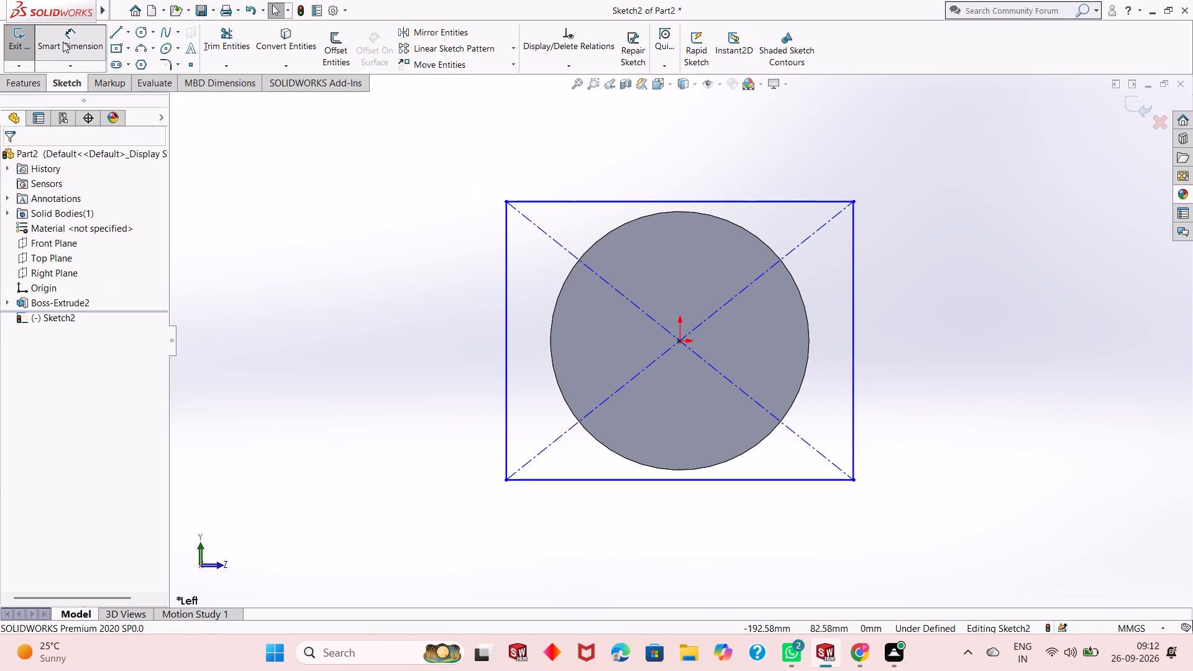
{"action": "left_click", "coordinate": [637, 199]}
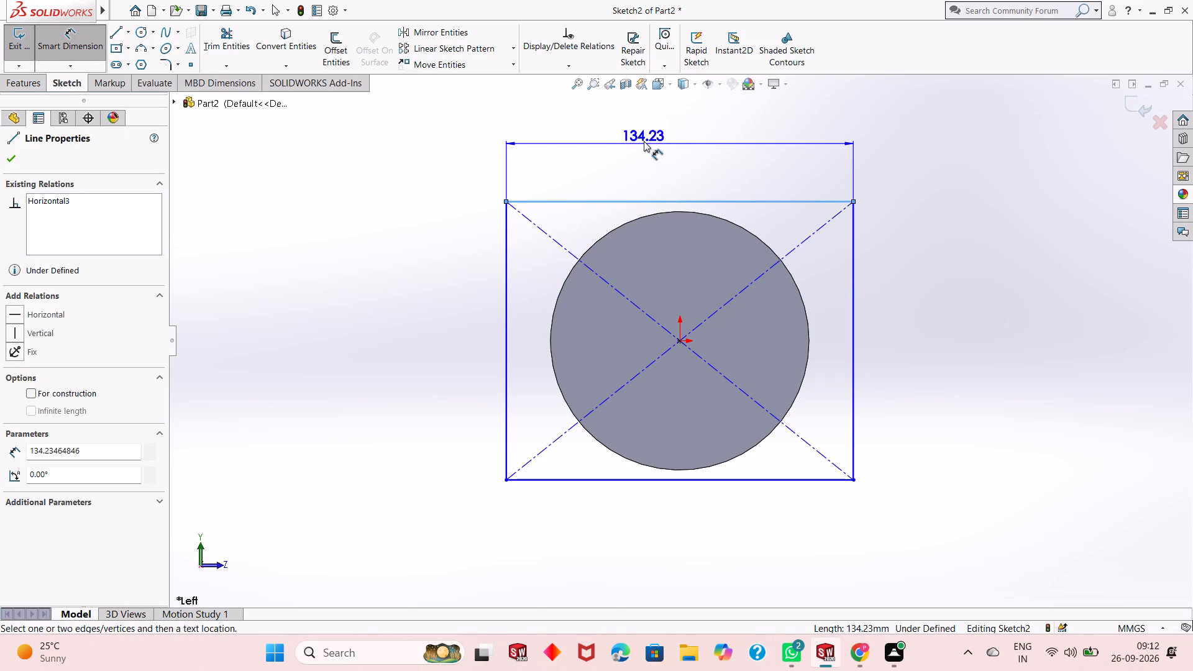
{"action": "left_click", "coordinate": [644, 141]}
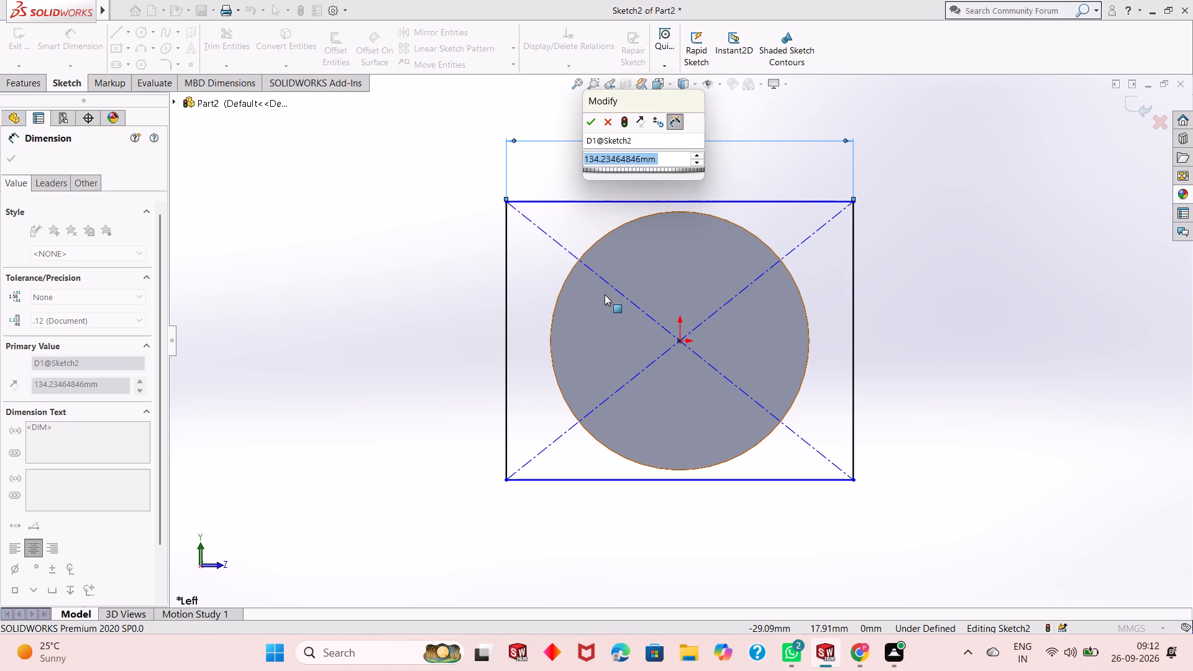
{"action": "middle_click_drag", "start_coordinate": [707, 372], "coordinate": [682, 391]}
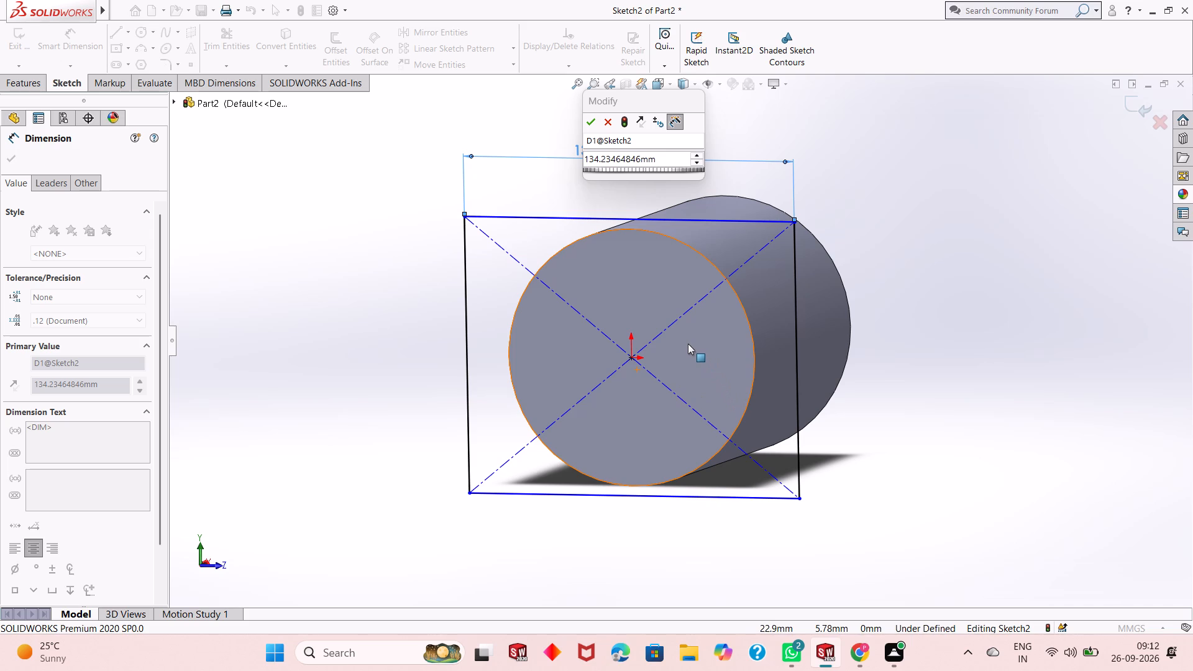
{"action": "type", "text": "130"}
{"action": "key", "text": "Return"}
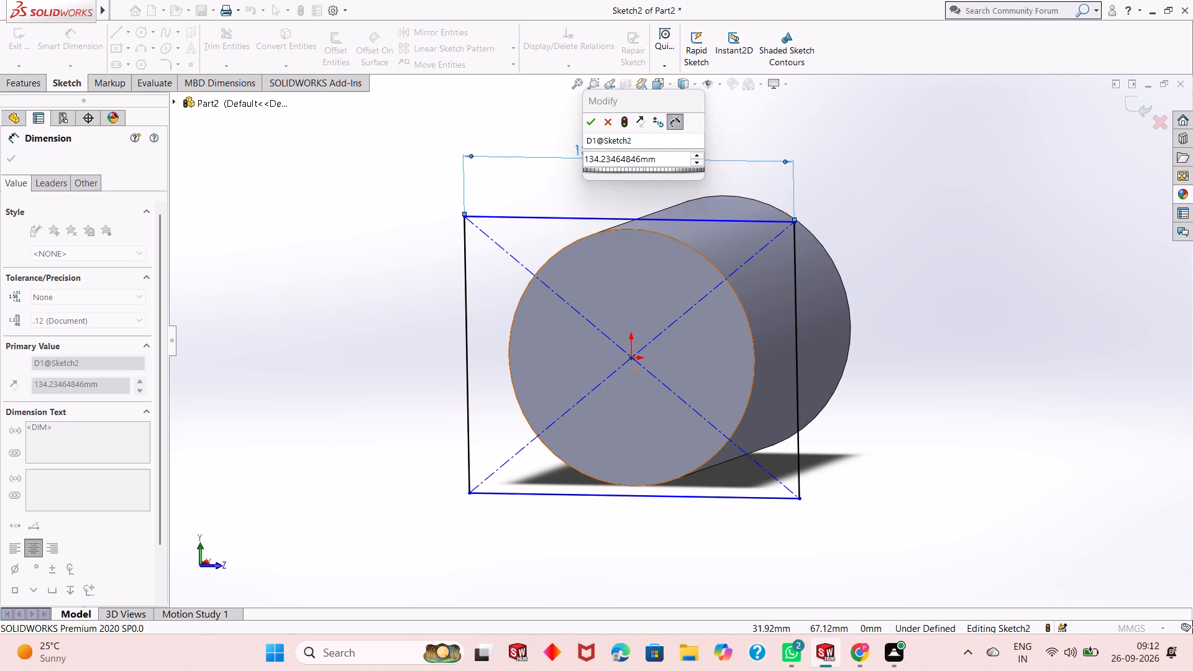
{"action": "left_click_drag", "start_coordinate": [644, 143], "coordinate": [644, 151]}
{"action": "left_click", "coordinate": [662, 158]}
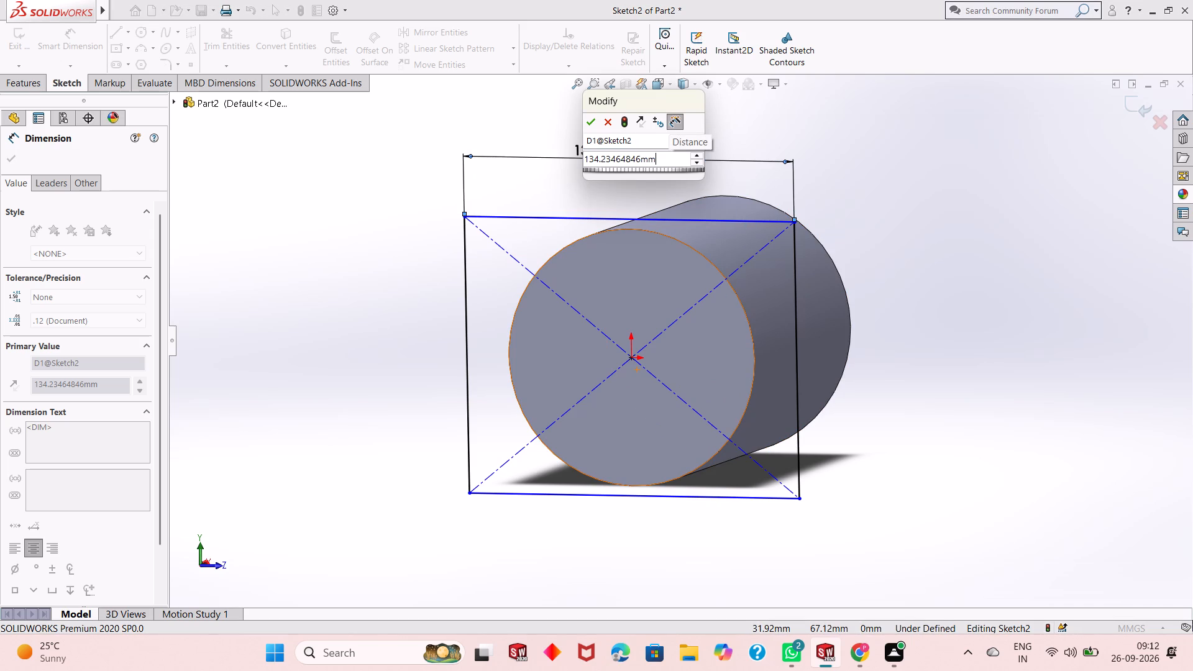
{"action": "key", "text": "Escape"}
{"action": "key", "text": "Escape"}
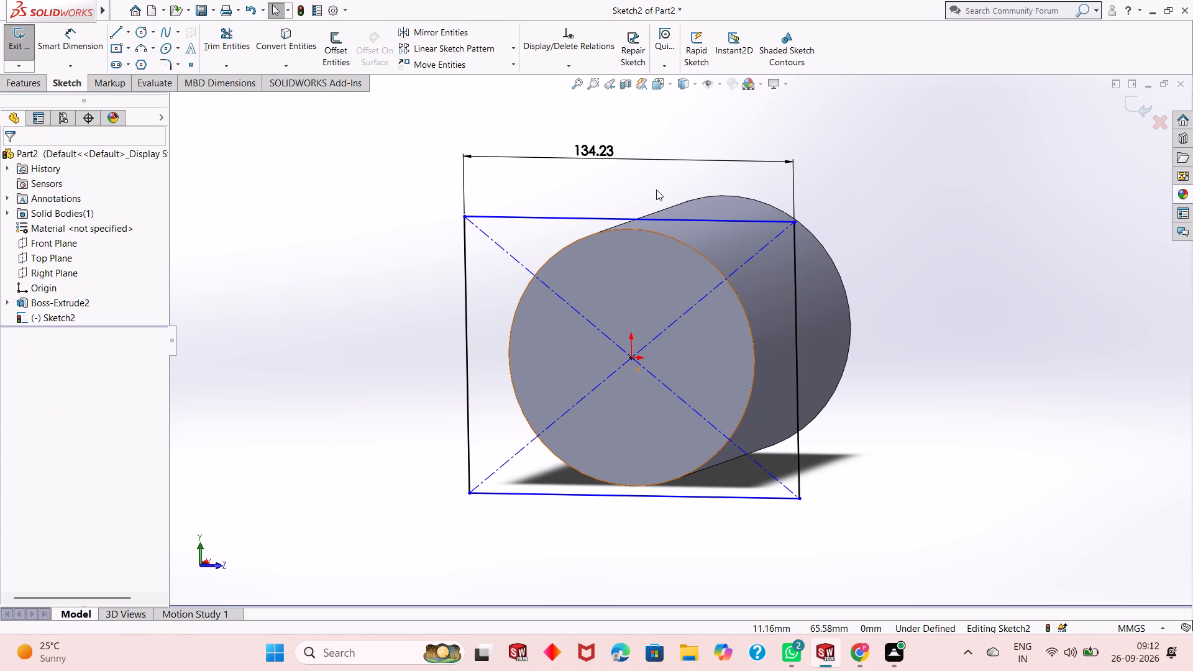
{"action": "key", "text": "ctrl+8"}
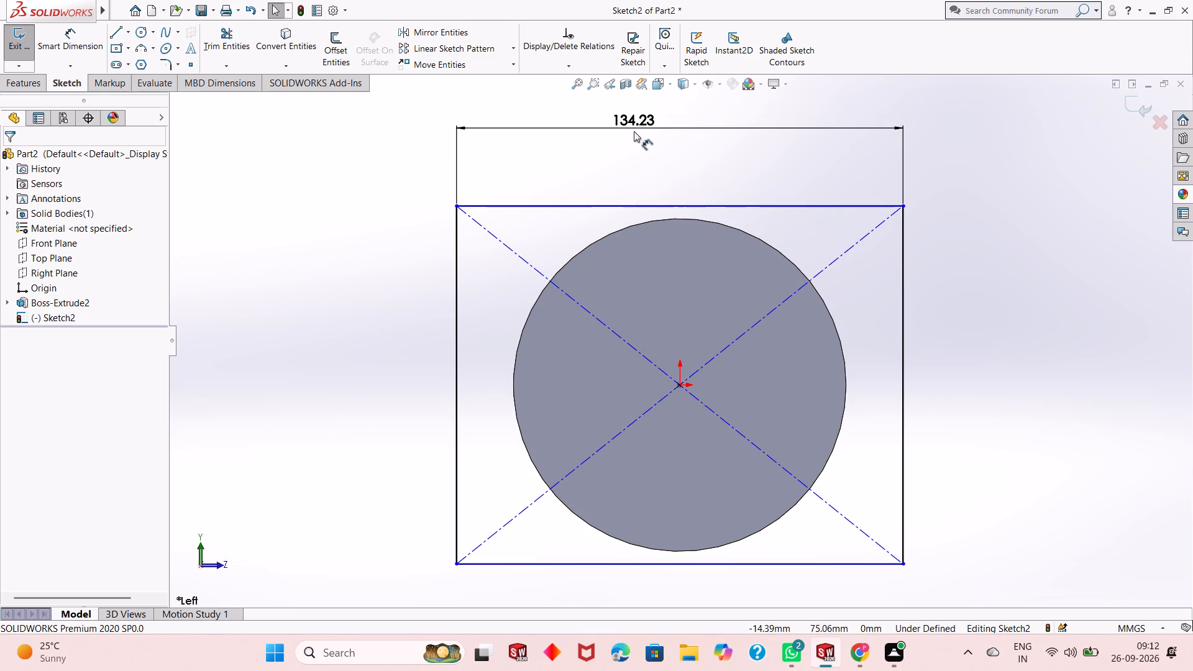
{"action": "double_click", "coordinate": [638, 127]}
{"action": "type", "text": "130"}
{"action": "key", "text": "Return"}
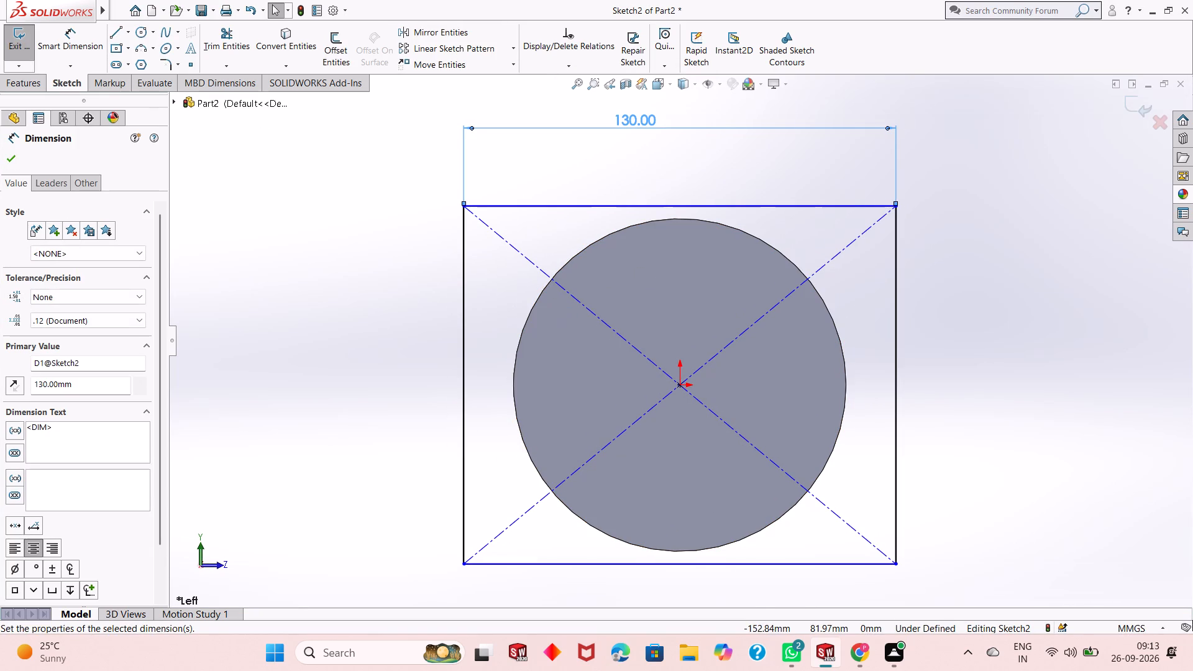
{"action": "left_click", "coordinate": [16, 161]}
Dimension the rectangle's left vertical edge and set its height to 130 mm.
{"action": "left_click", "coordinate": [68, 37]}
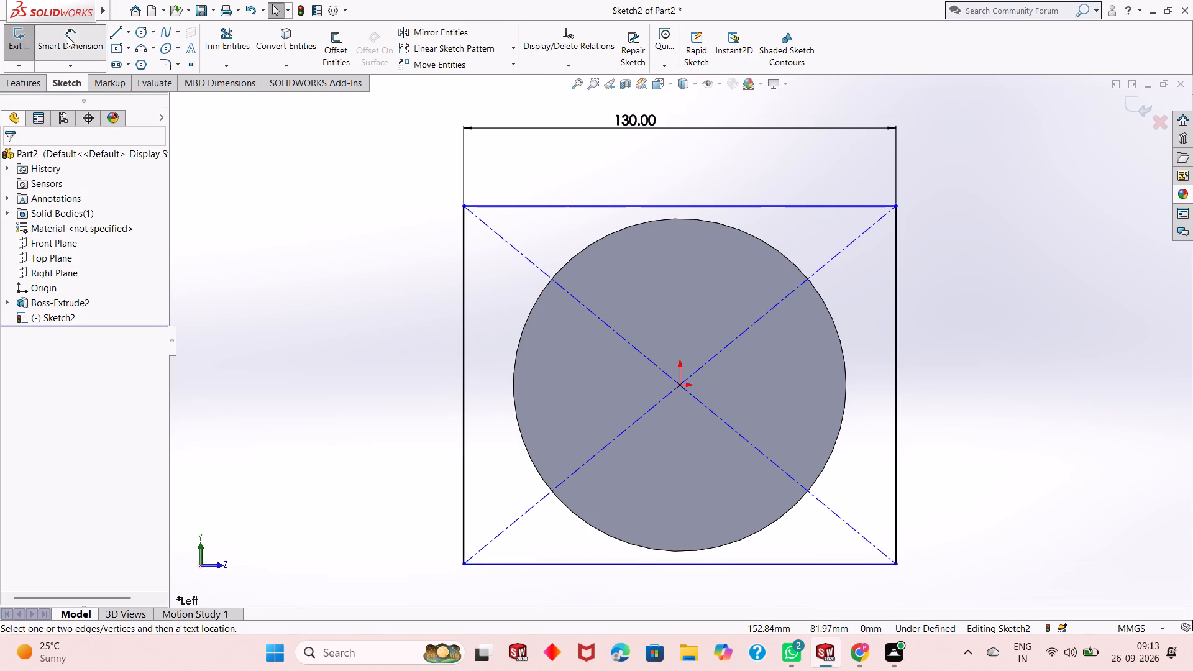
{"action": "left_click", "coordinate": [460, 319]}
{"action": "left_click", "coordinate": [429, 331]}
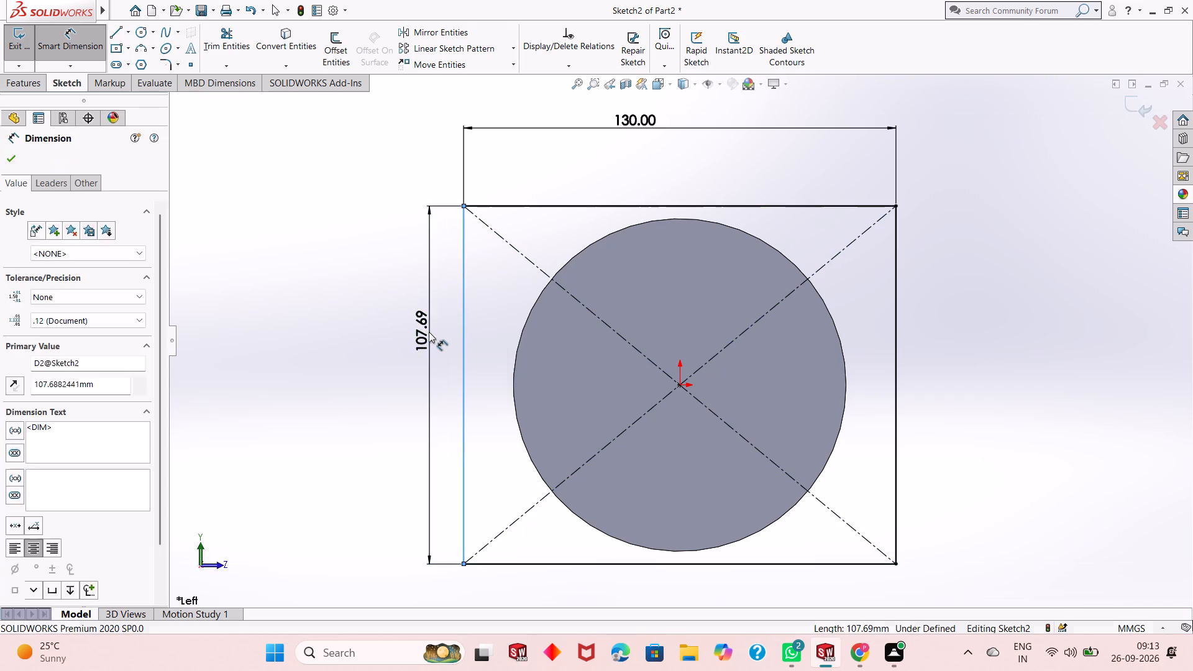
{"action": "type", "text": "130"}
{"action": "key", "text": "Return"}
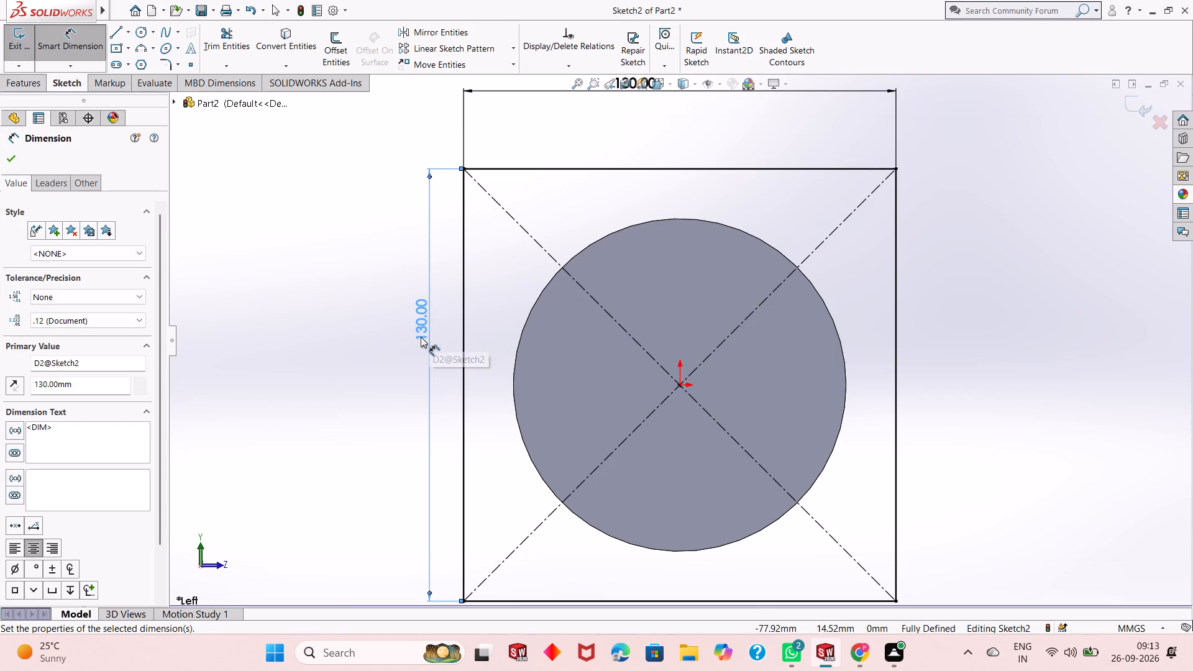
{"action": "scroll", "coordinate": [419, 339], "scroll_direction": "up", "scroll_amount": 3}
{"action": "scroll", "coordinate": [646, 340], "scroll_direction": "up", "scroll_amount": 1}
{"action": "scroll", "coordinate": [770, 386], "scroll_direction": "down", "scroll_amount": 2}
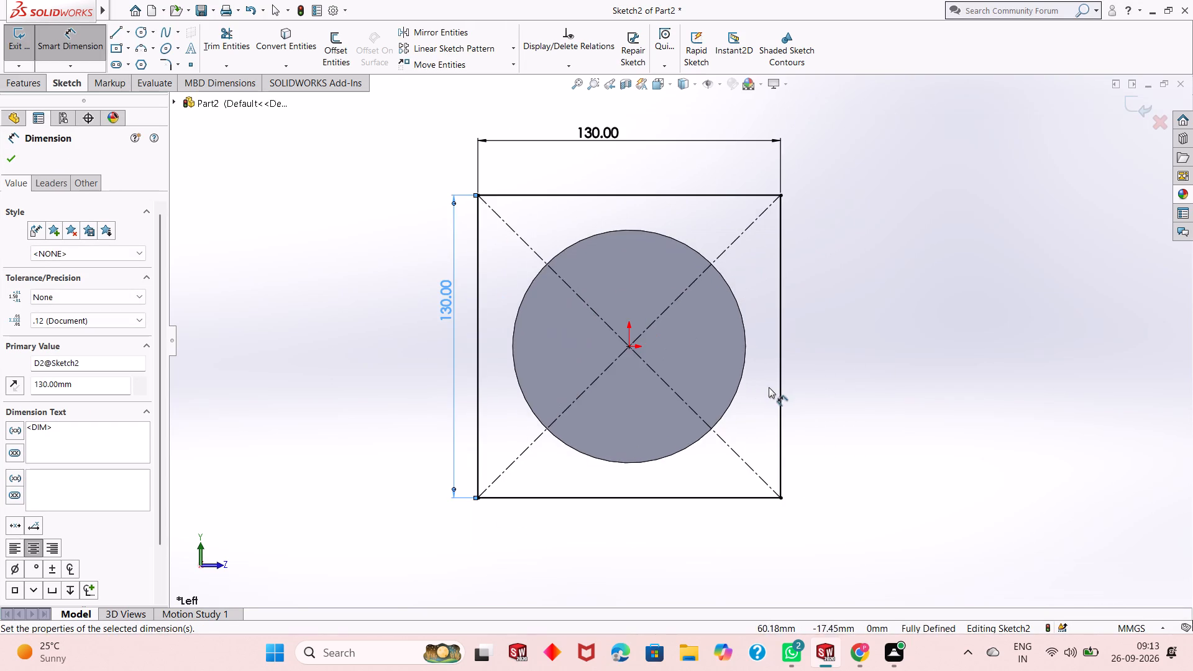
{"action": "scroll", "coordinate": [677, 374], "scroll_direction": "up", "scroll_amount": 1}
{"action": "right_click", "coordinate": [790, 268]}
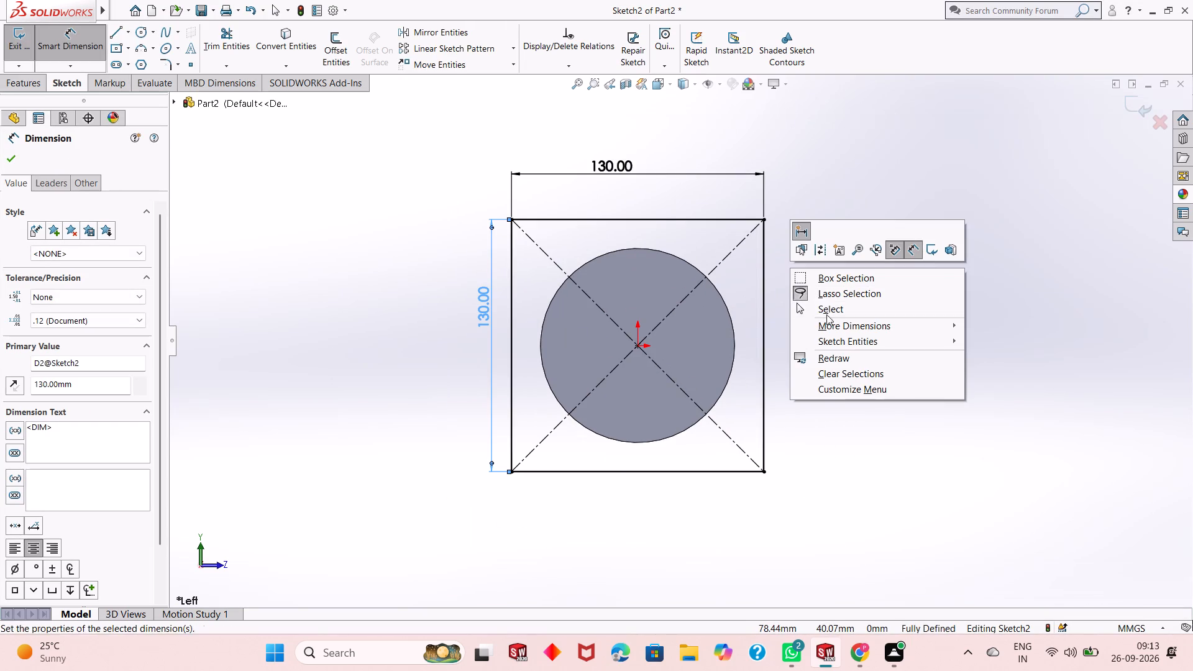
{"action": "left_click", "coordinate": [829, 305]}
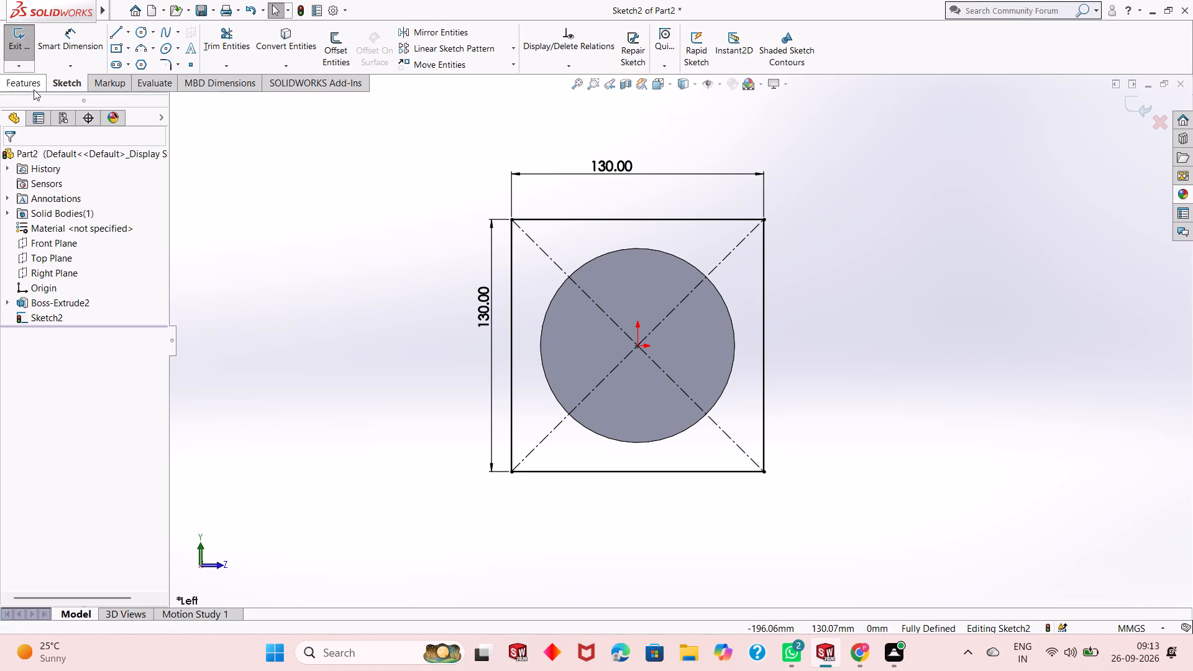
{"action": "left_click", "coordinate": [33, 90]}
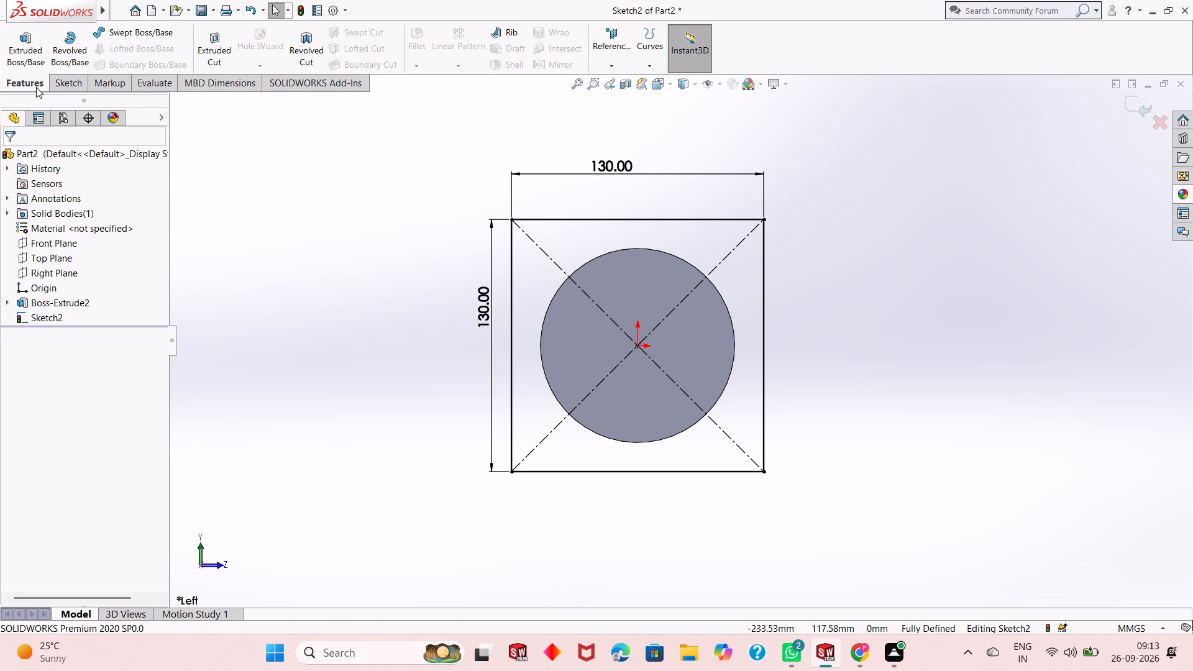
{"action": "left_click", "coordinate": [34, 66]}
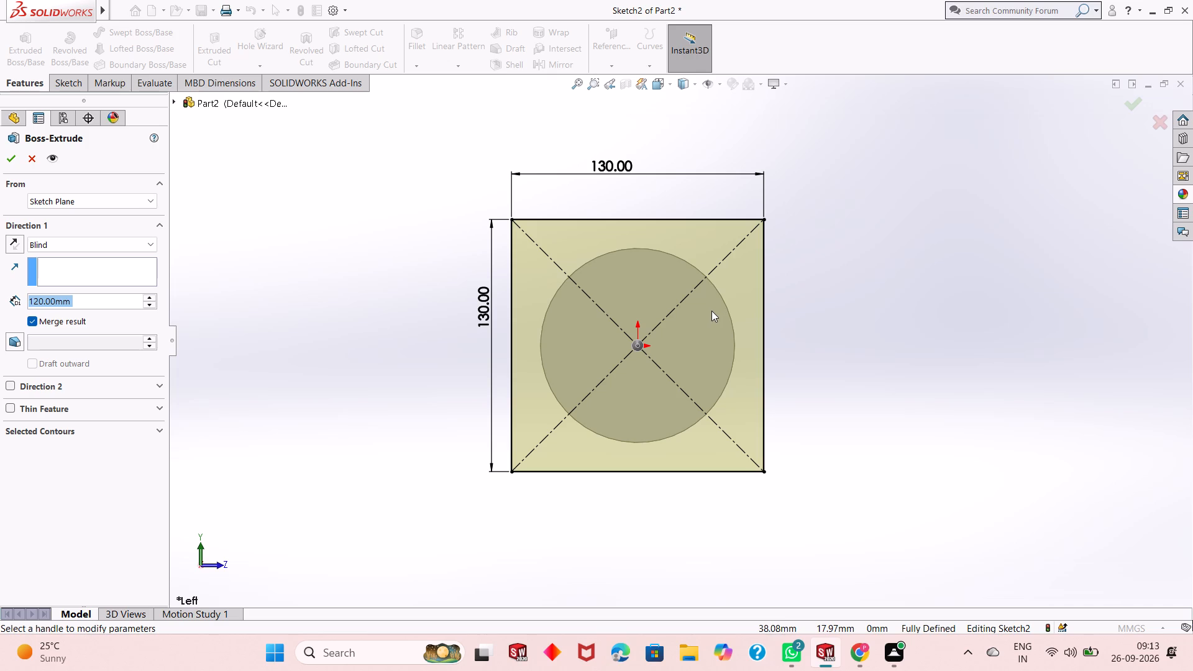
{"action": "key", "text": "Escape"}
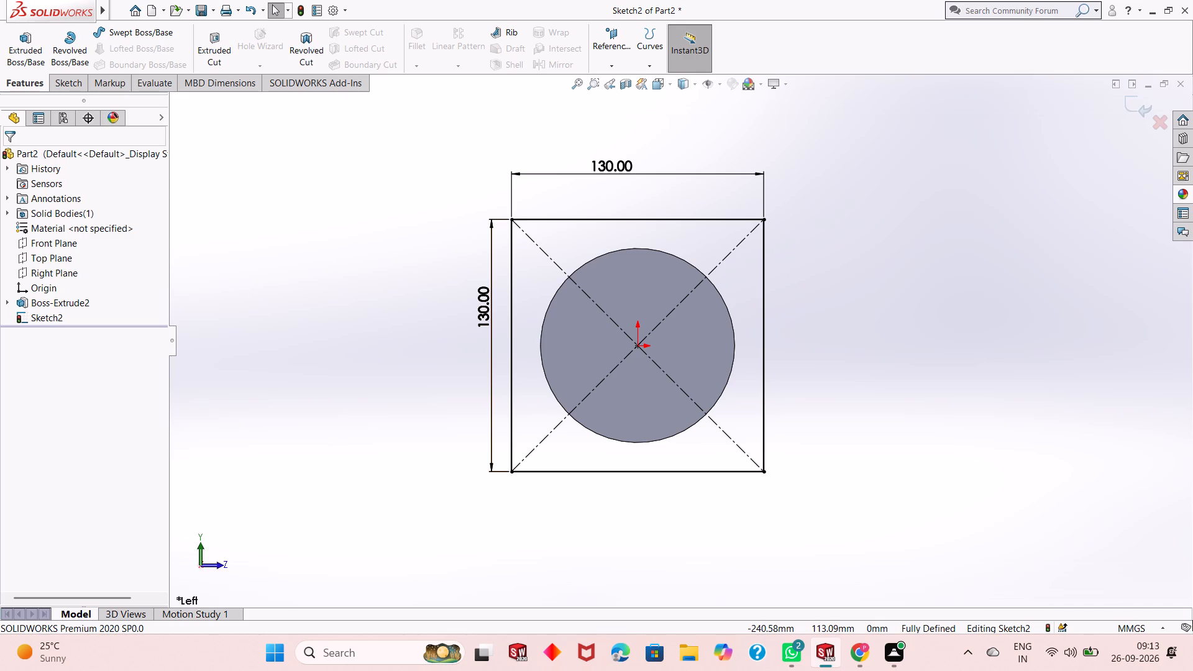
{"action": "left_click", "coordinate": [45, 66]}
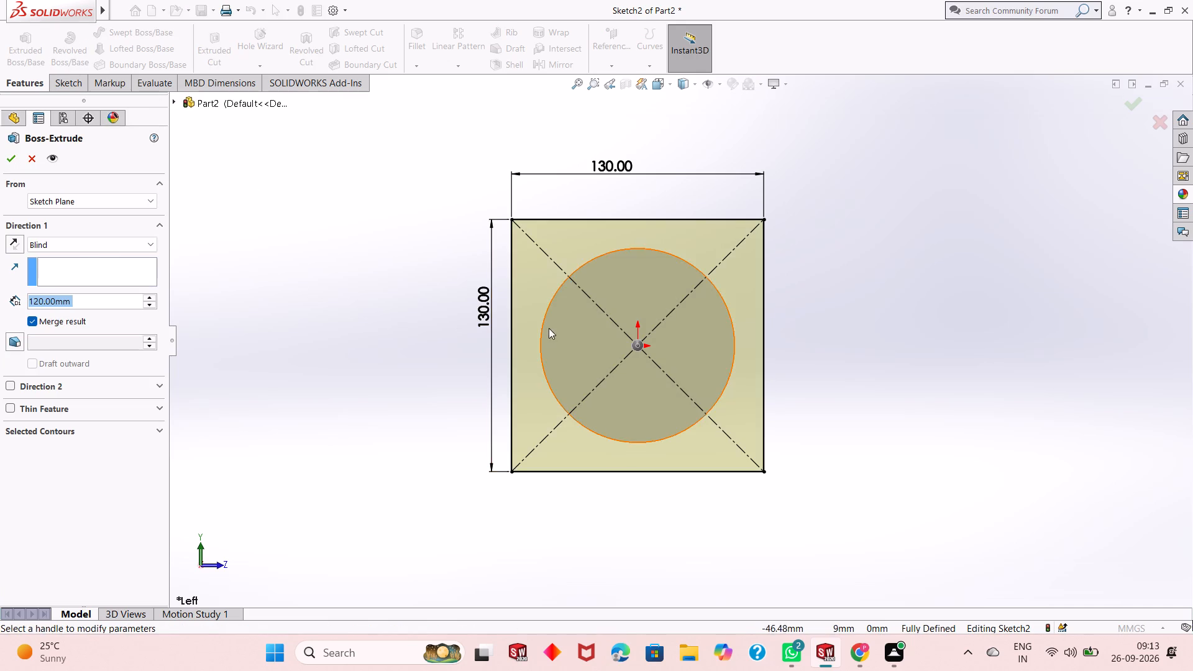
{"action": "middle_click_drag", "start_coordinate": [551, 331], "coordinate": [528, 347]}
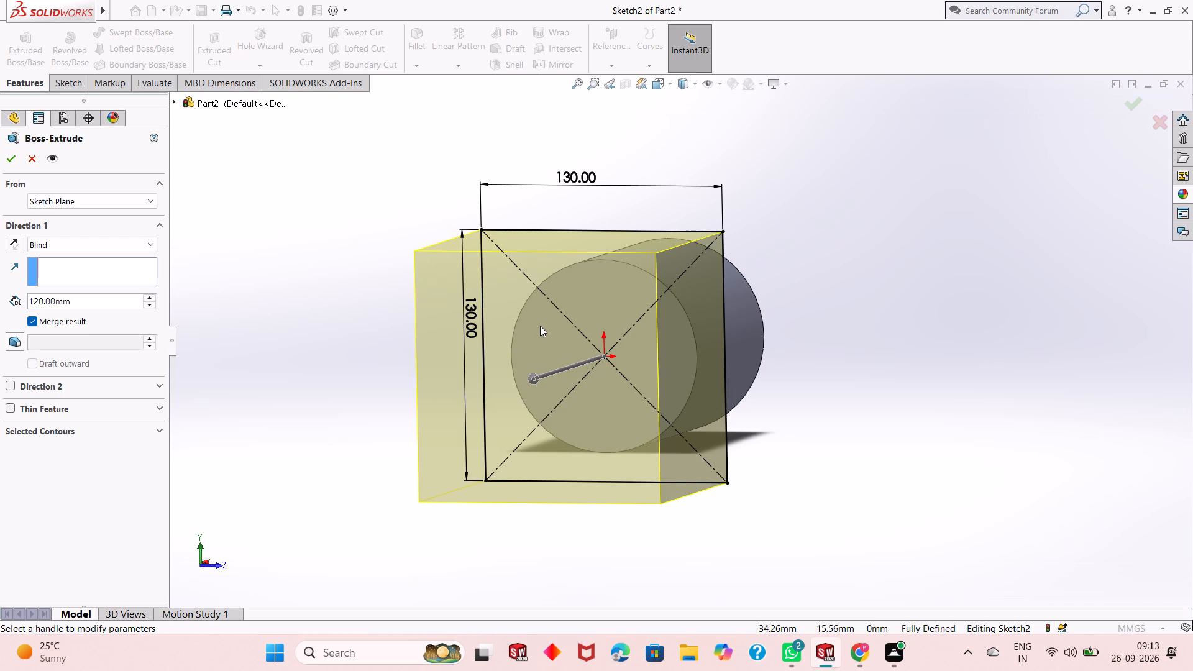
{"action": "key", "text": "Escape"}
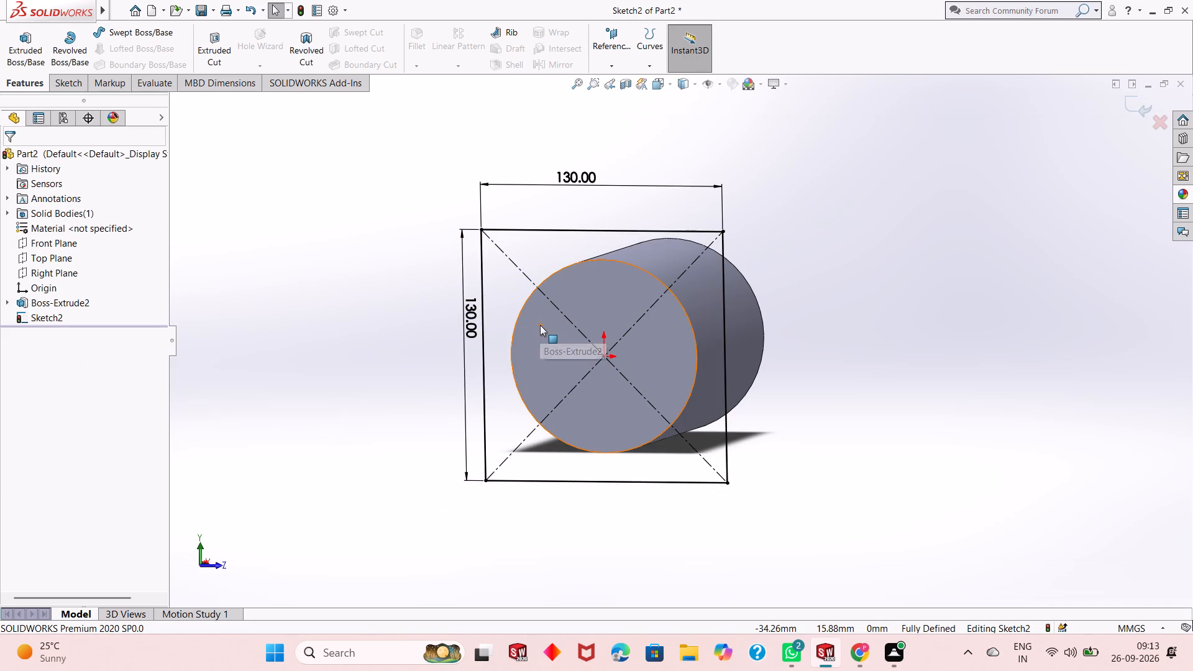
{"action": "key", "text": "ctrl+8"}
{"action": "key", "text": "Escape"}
Sketch a circle of about 6 mm radius centred on the square's diagonal near its upper-left corner, about 52 mm from the origin in both directions.
{"action": "scroll", "coordinate": [514, 334], "scroll_direction": "up", "scroll_amount": 2}
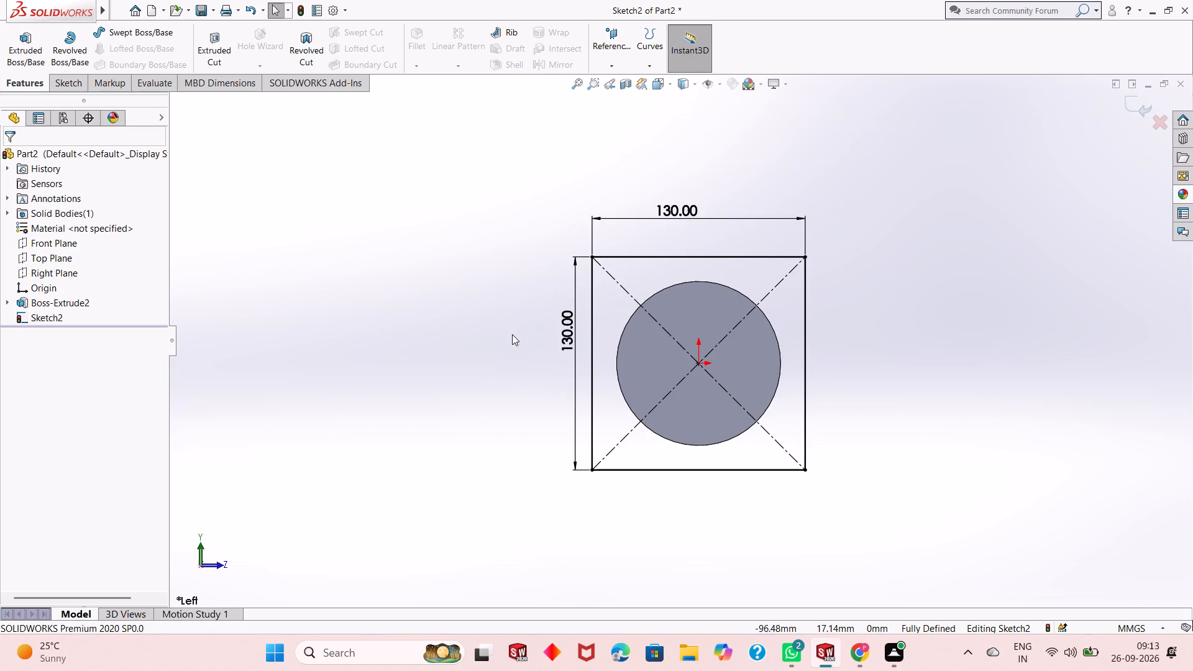
{"action": "scroll", "coordinate": [512, 334], "scroll_direction": "up", "scroll_amount": 1}
{"action": "scroll", "coordinate": [802, 389], "scroll_direction": "down", "scroll_amount": 2}
{"action": "scroll", "coordinate": [582, 339], "scroll_direction": "up", "scroll_amount": 1}
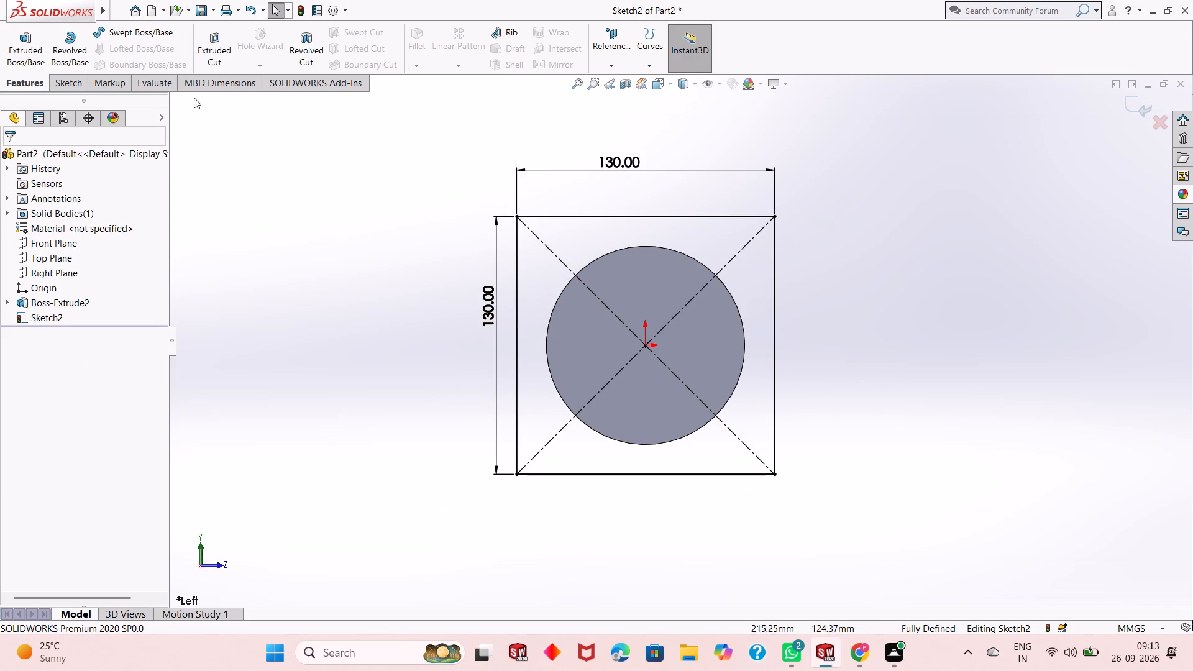
{"action": "left_click", "coordinate": [80, 84]}
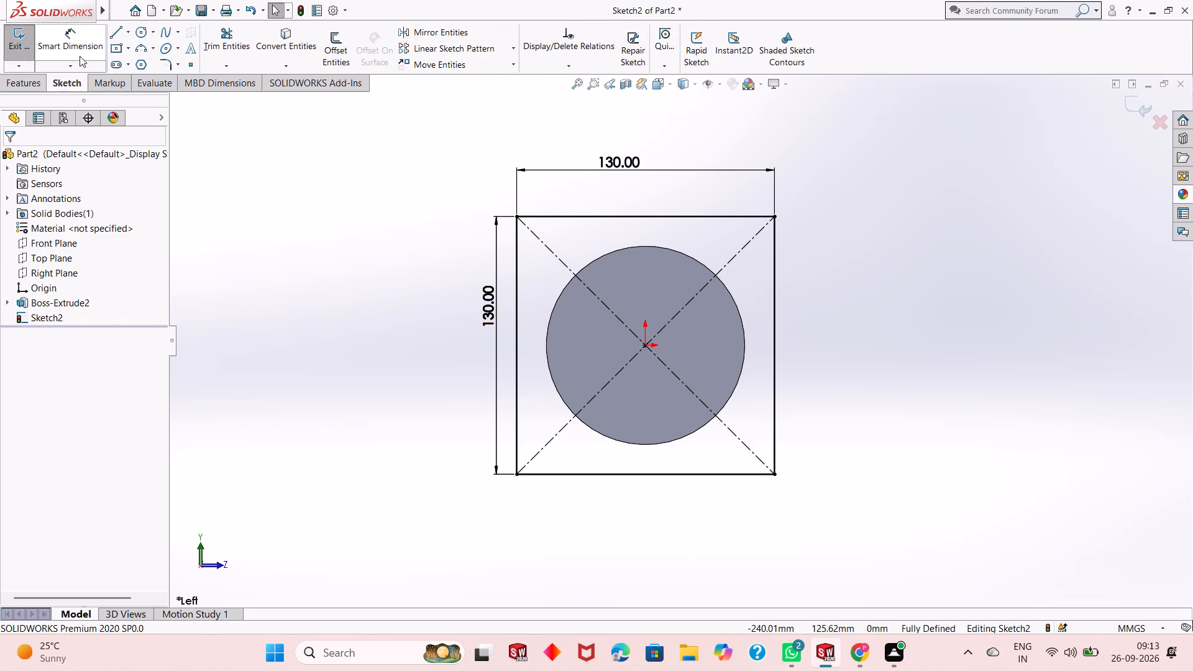
{"action": "left_click", "coordinate": [139, 32]}
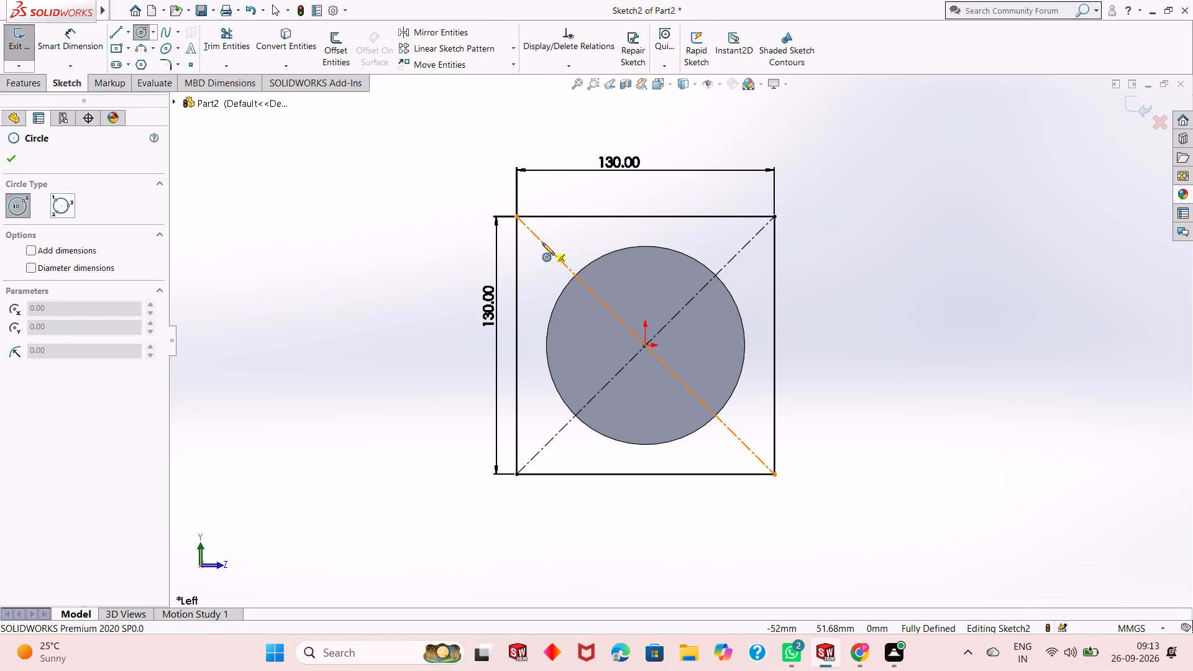
{"action": "left_click", "coordinate": [542, 243]}
{"action": "left_click", "coordinate": [544, 254]}
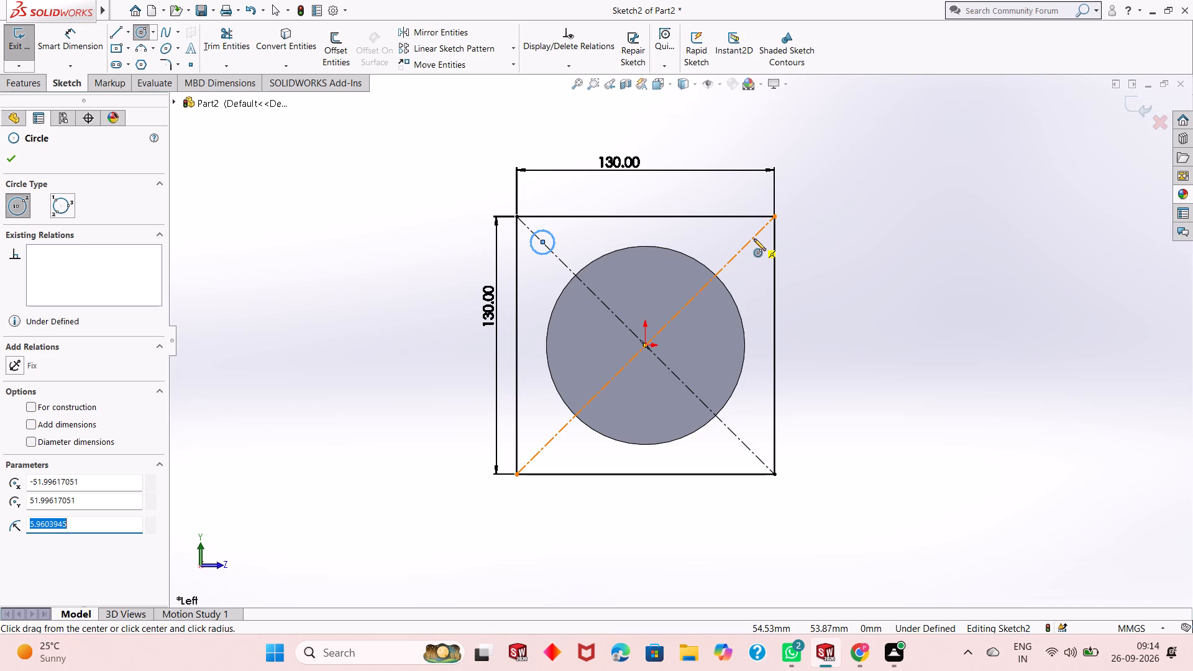
{"action": "key", "text": "Escape"}
{"action": "key", "text": "Escape"}
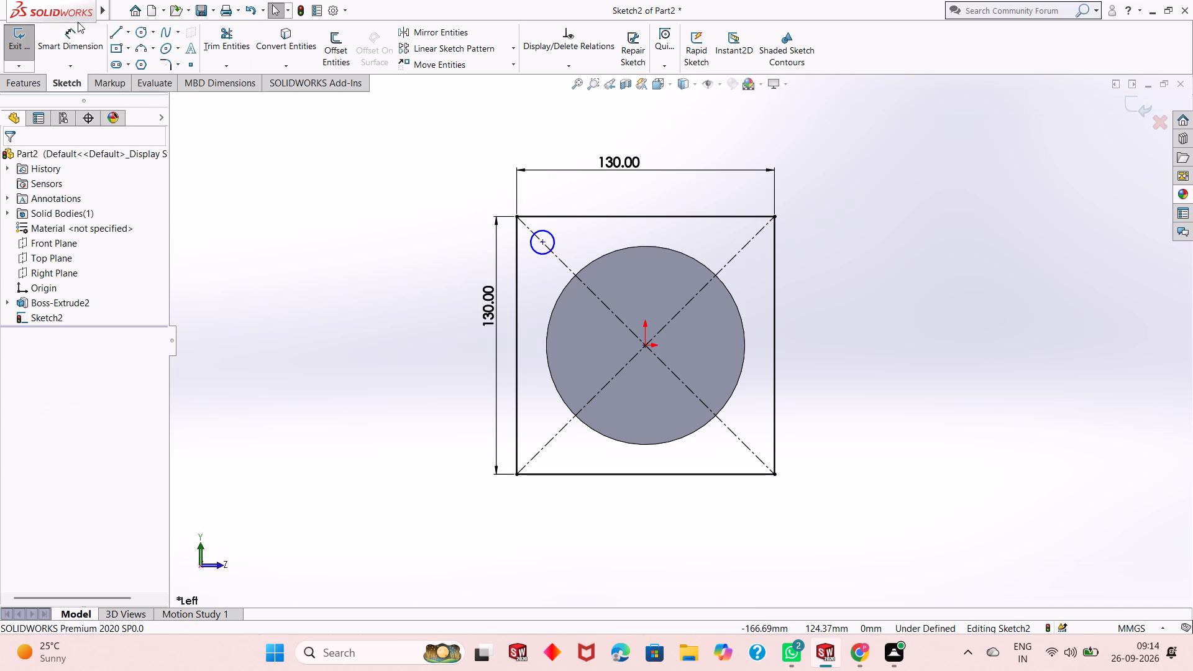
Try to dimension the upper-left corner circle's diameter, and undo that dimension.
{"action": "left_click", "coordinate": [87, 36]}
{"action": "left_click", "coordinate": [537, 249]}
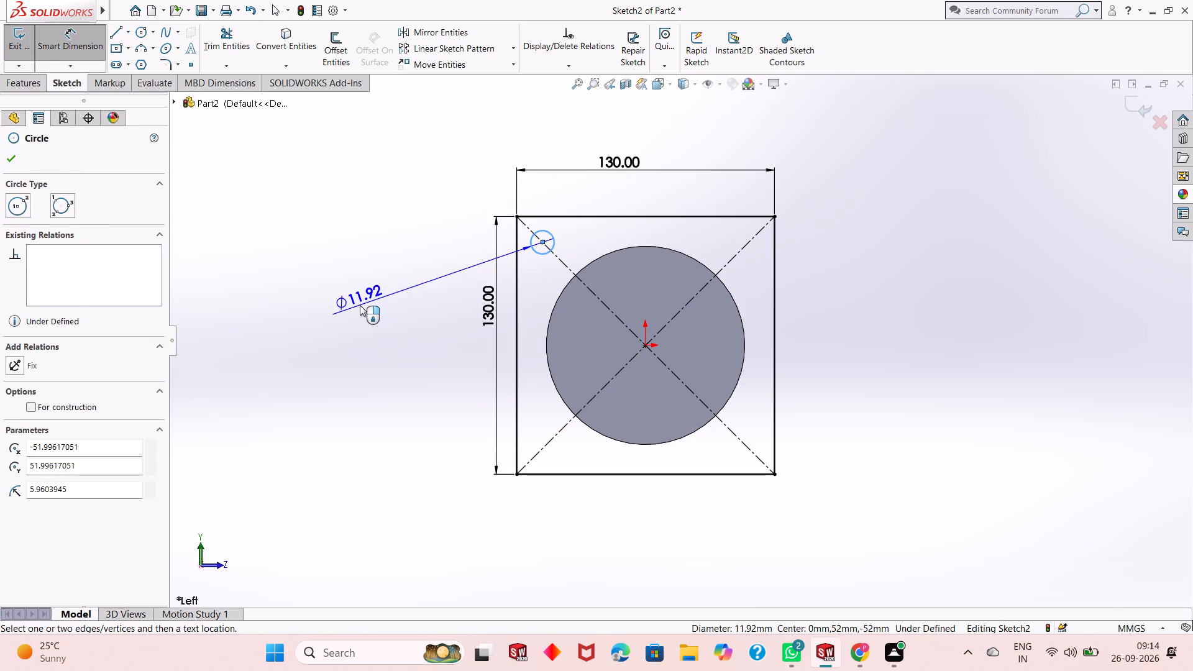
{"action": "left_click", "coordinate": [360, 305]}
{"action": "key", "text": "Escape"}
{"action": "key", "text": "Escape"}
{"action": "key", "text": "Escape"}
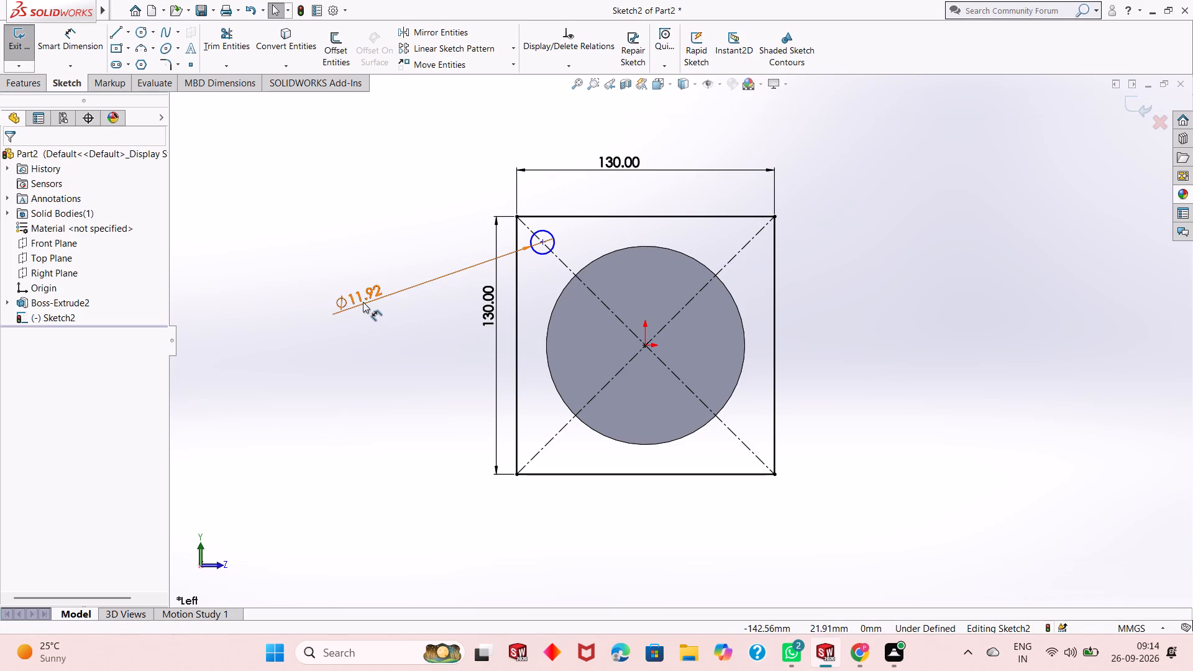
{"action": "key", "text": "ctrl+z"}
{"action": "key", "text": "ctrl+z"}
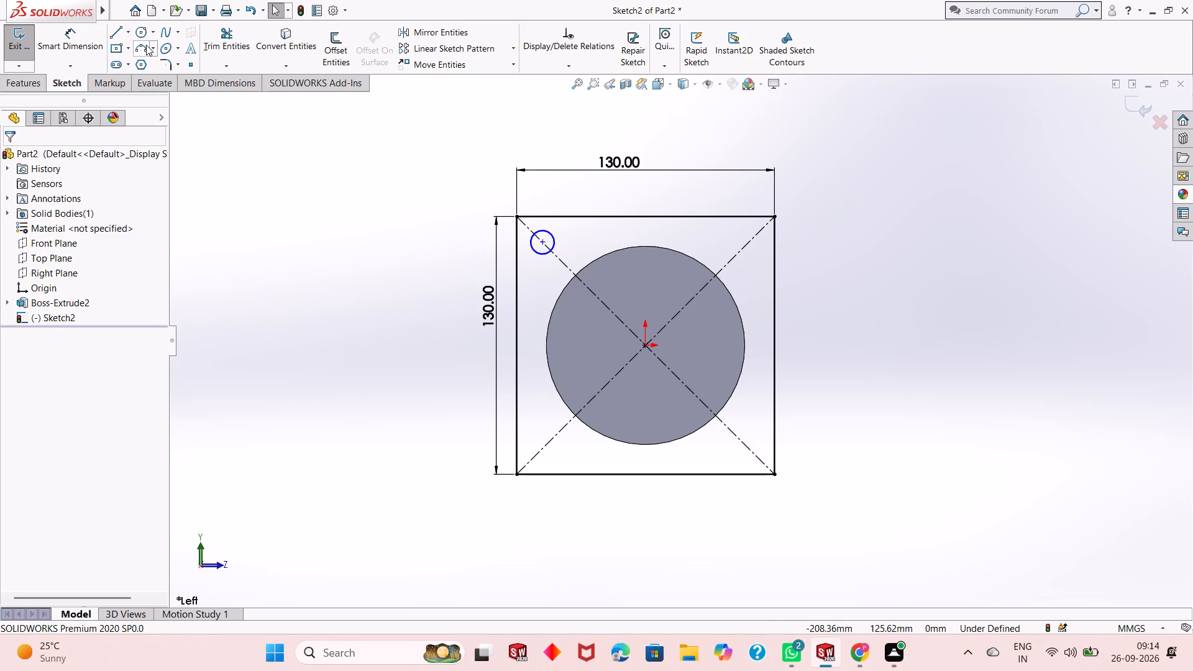
Sketch circles on the diagonals near the square's other three corners, radii about 5.3 mm at upper-right, 7 mm at lower-right and 5.3 mm at lower-left.
{"action": "left_click", "coordinate": [141, 34]}
{"action": "left_click", "coordinate": [747, 241]}
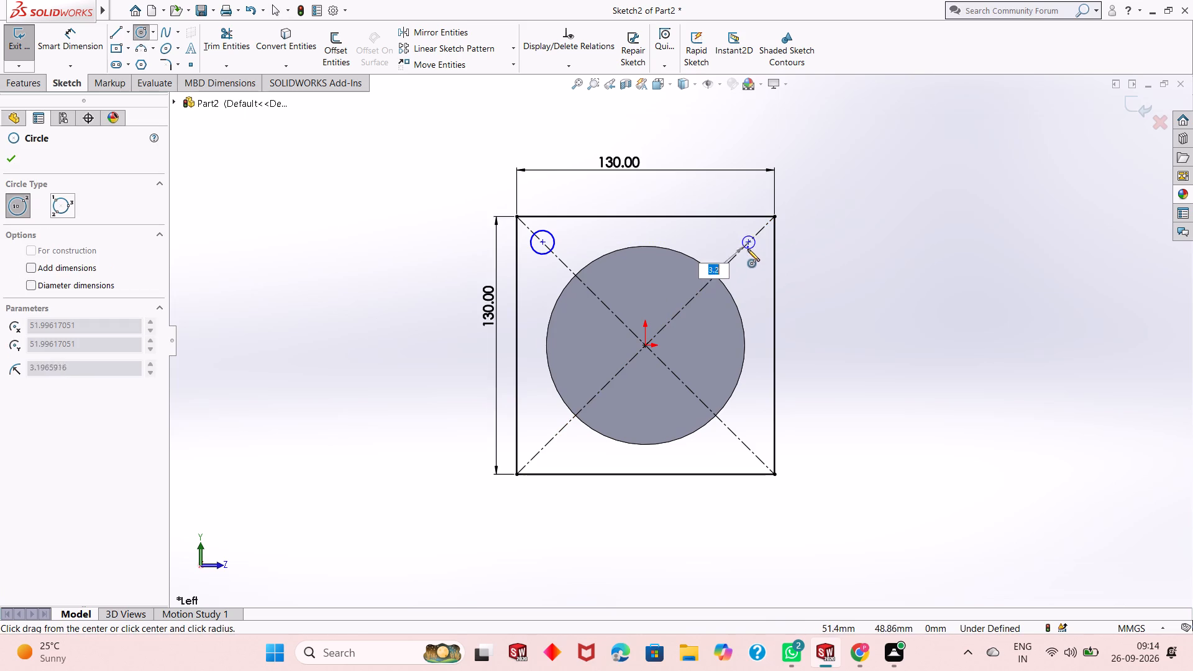
{"action": "left_click", "coordinate": [746, 253]}
{"action": "left_click", "coordinate": [741, 441]}
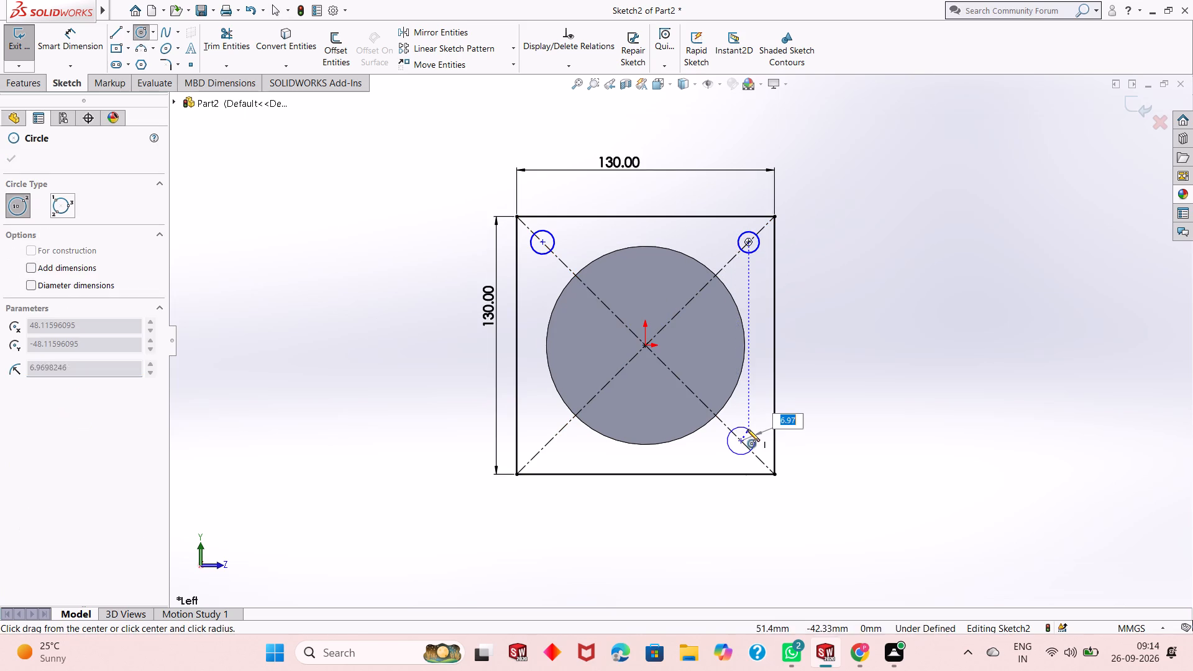
{"action": "left_click", "coordinate": [747, 429]}
{"action": "left_click", "coordinate": [547, 444]}
{"action": "left_click", "coordinate": [547, 433]}
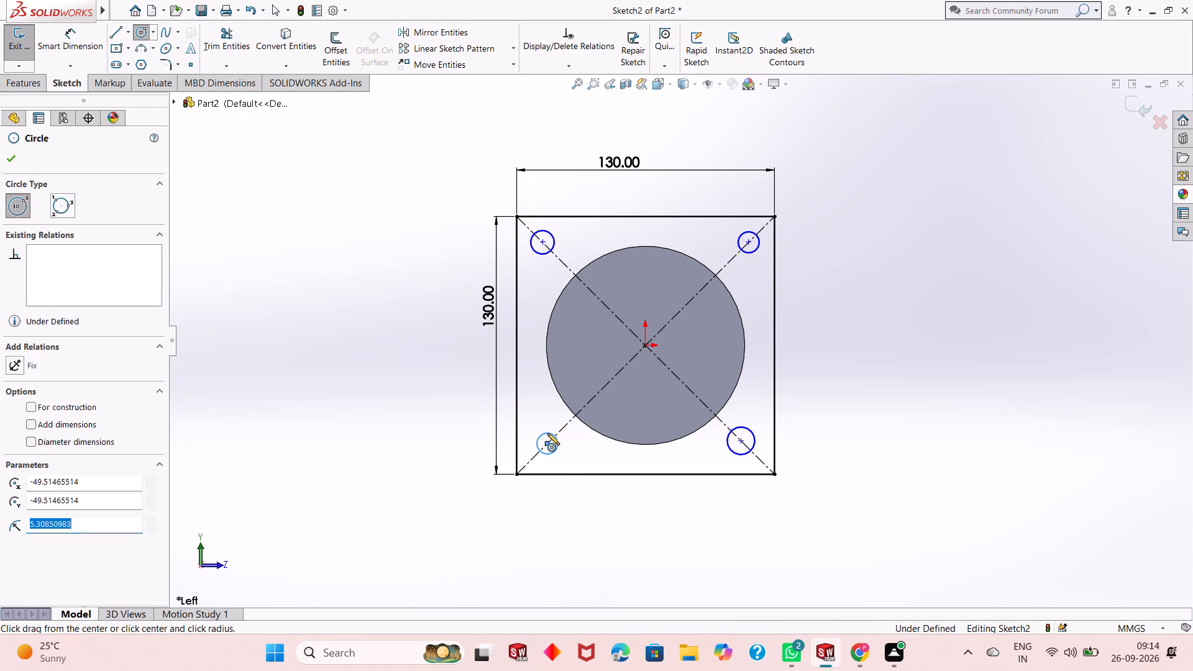
{"action": "right_click", "coordinate": [388, 350]}
{"action": "left_click", "coordinate": [409, 349]}
{"action": "right_click", "coordinate": [396, 334]}
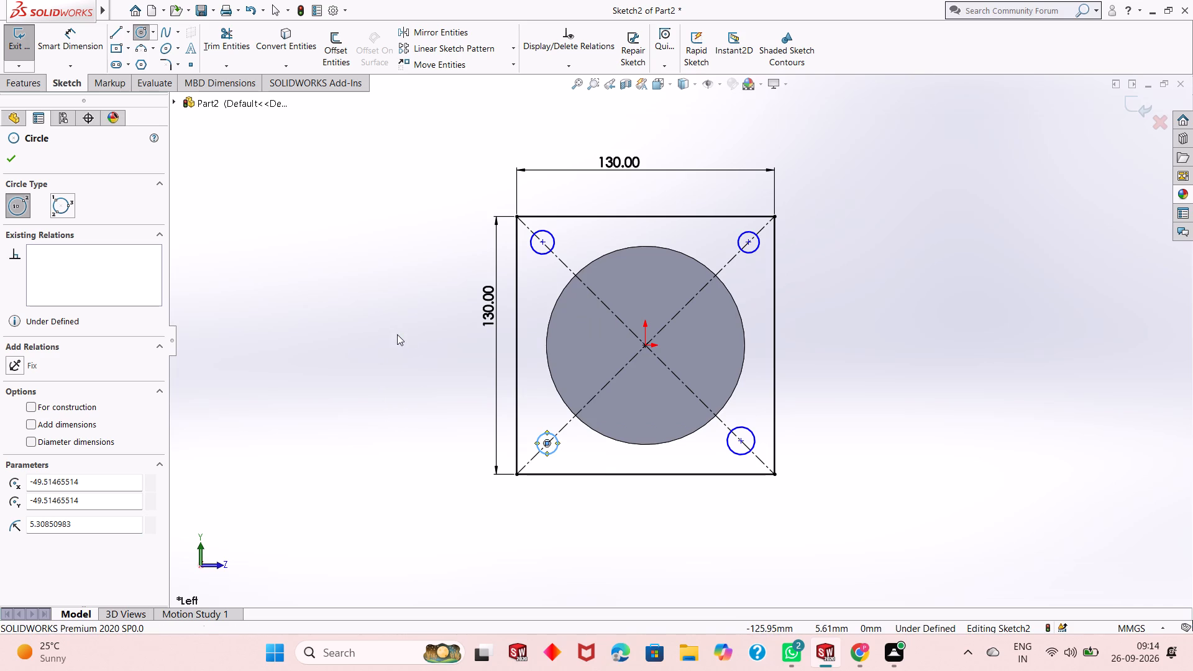
{"action": "left_click", "coordinate": [406, 342]}
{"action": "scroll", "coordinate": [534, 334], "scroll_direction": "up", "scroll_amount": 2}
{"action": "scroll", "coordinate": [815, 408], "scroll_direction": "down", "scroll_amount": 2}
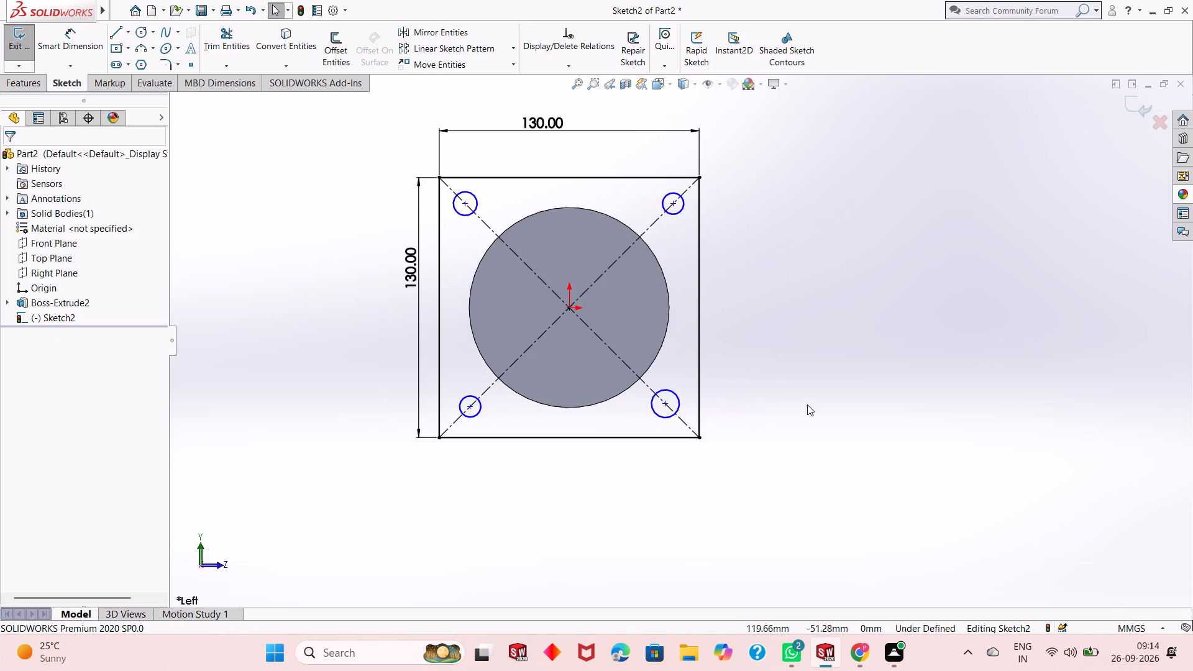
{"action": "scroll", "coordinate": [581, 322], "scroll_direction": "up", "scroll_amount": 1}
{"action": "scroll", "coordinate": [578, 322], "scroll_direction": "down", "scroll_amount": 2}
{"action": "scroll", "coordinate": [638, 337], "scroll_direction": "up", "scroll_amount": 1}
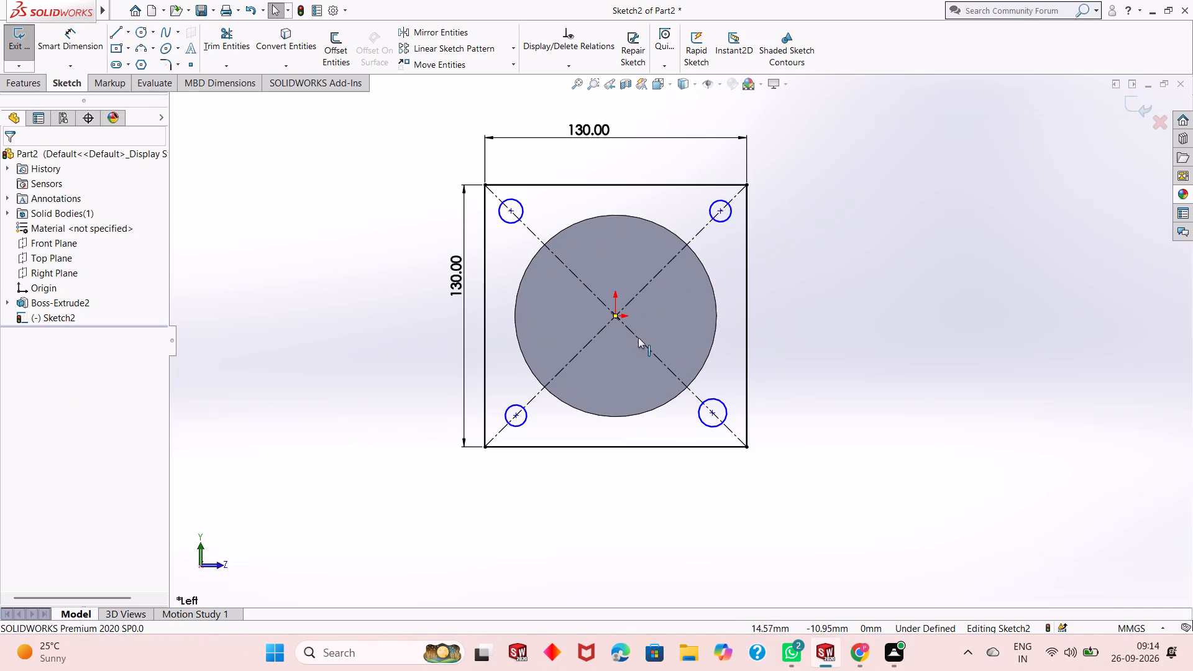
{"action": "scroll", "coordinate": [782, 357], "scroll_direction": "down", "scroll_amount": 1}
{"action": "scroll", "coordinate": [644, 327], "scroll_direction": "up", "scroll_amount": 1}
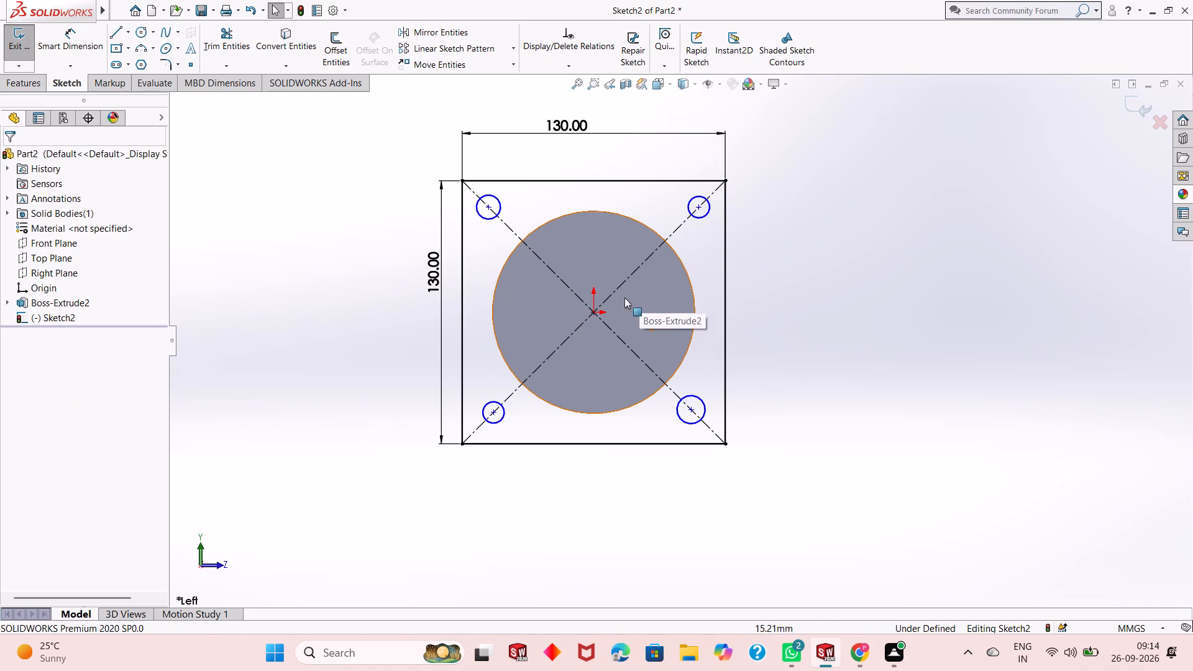
Dimension the two upper corner circles and set each diameter to 15 mm.
{"action": "left_click", "coordinate": [86, 52]}
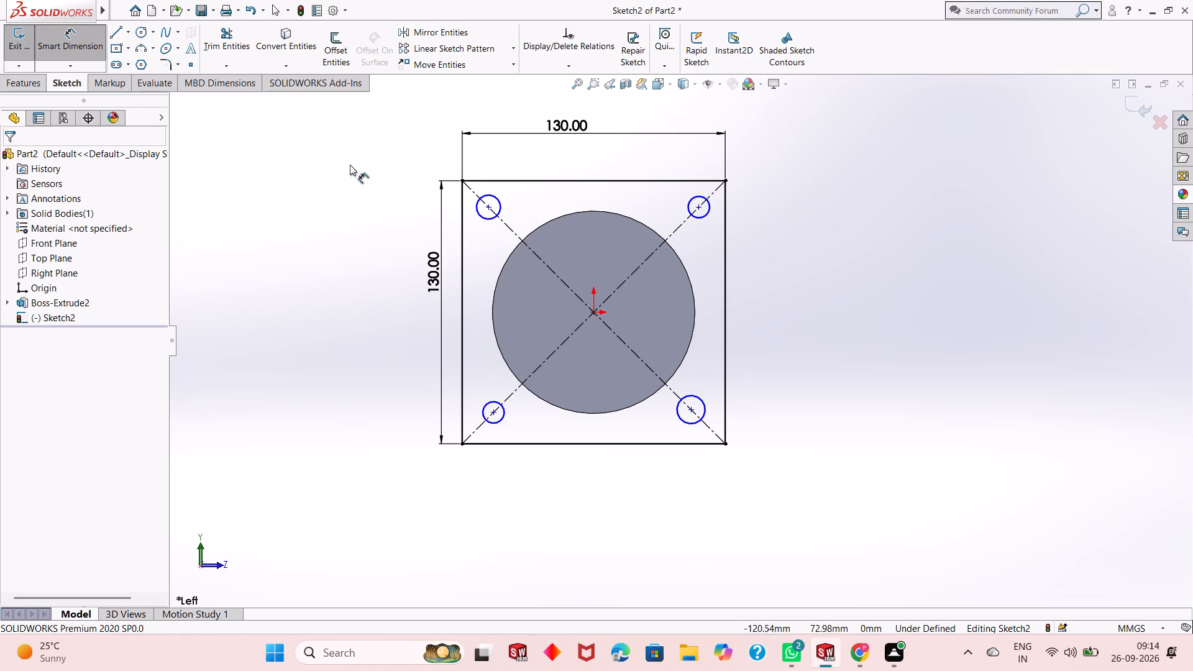
{"action": "left_click", "coordinate": [480, 214]}
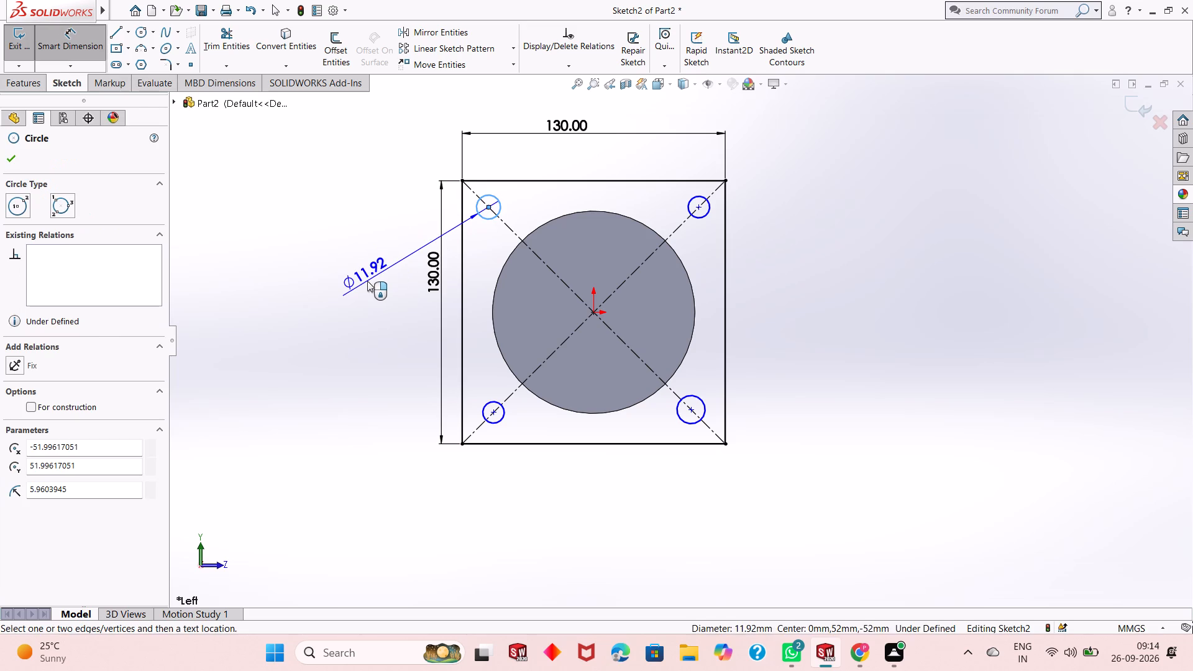
{"action": "left_click", "coordinate": [367, 281]}
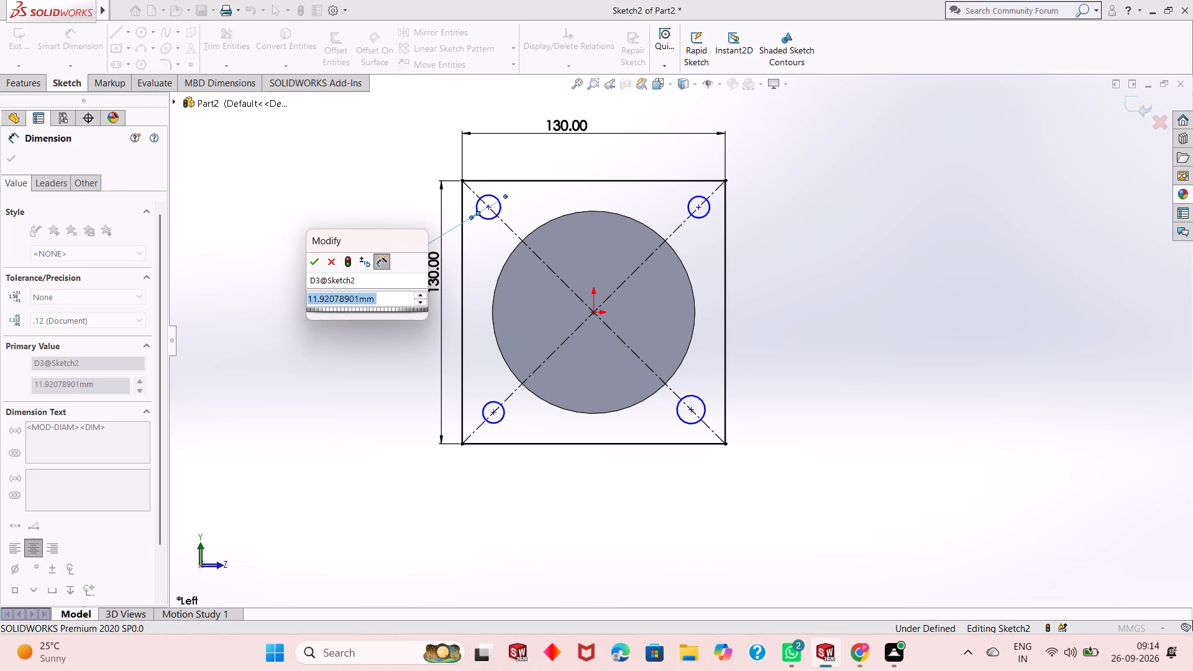
{"action": "type", "text": "15"}
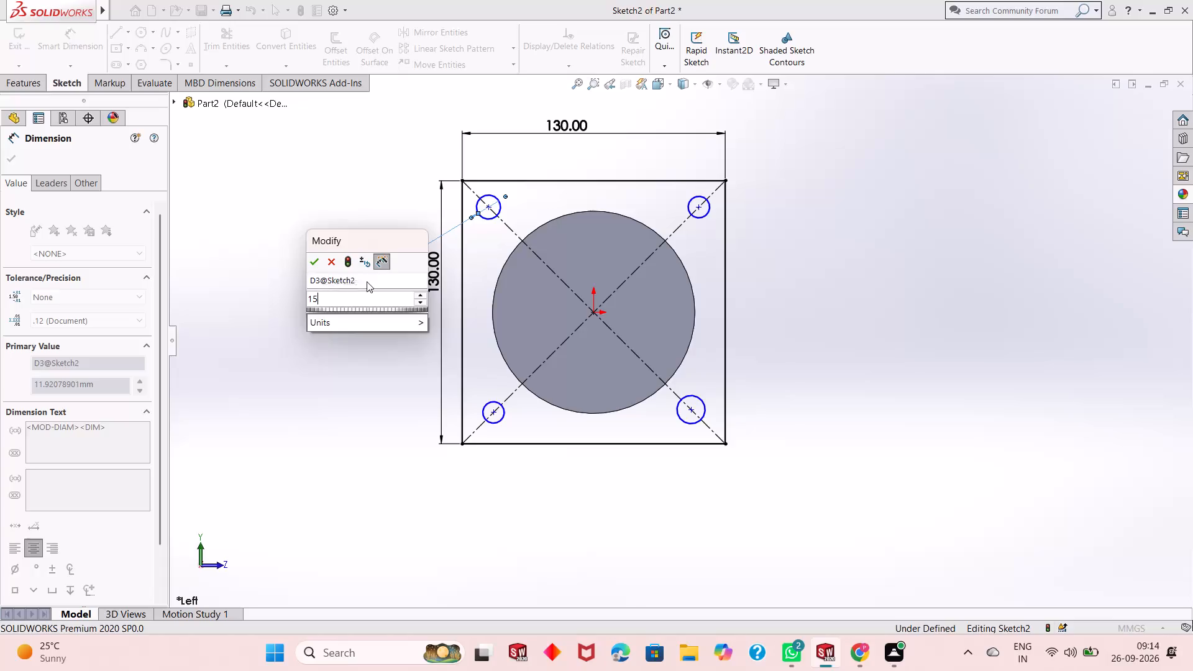
{"action": "key", "text": "Return"}
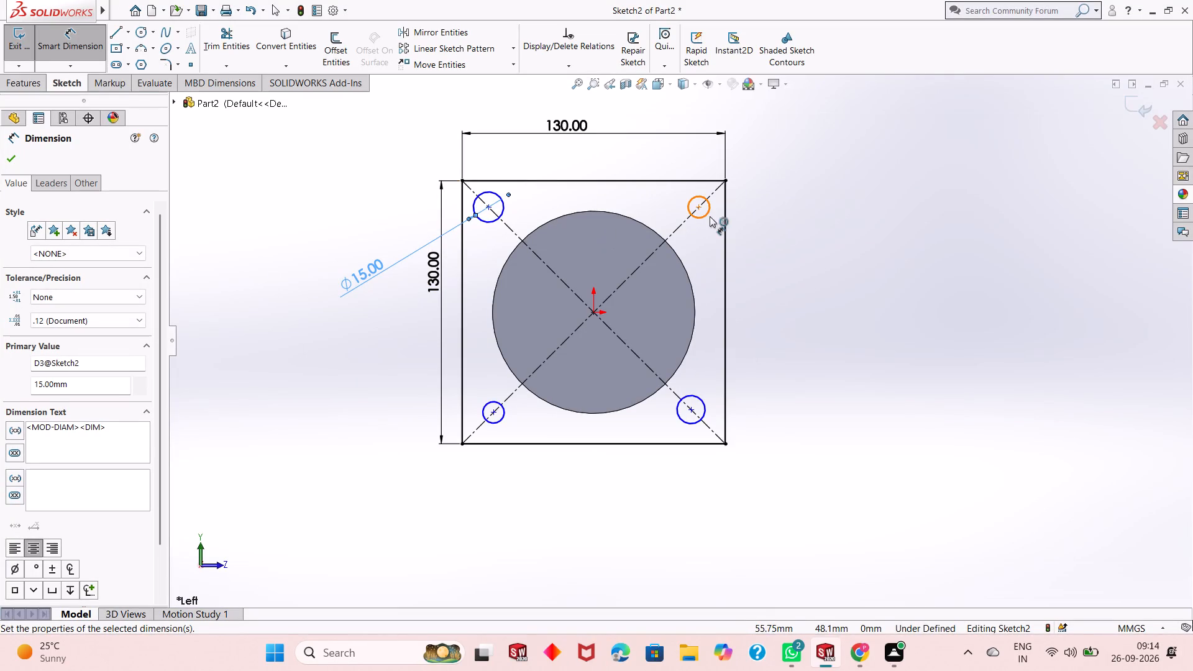
{"action": "left_click", "coordinate": [710, 214]}
{"action": "left_click", "coordinate": [785, 301]}
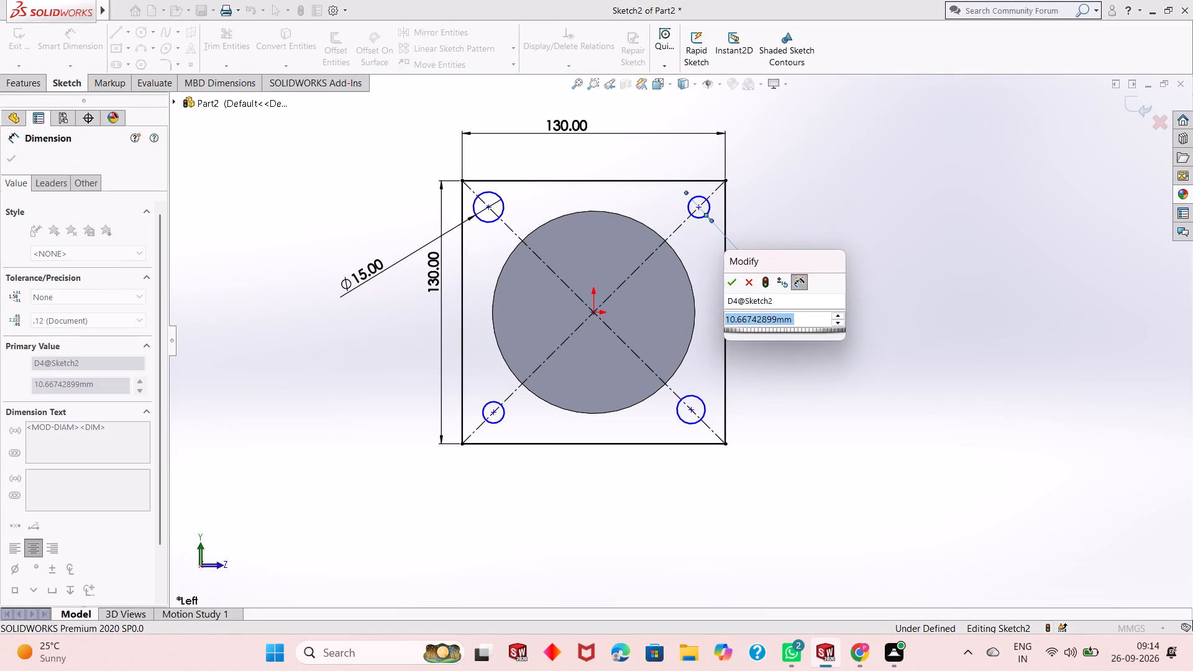
{"action": "type", "text": "15"}
{"action": "key", "text": "Return"}
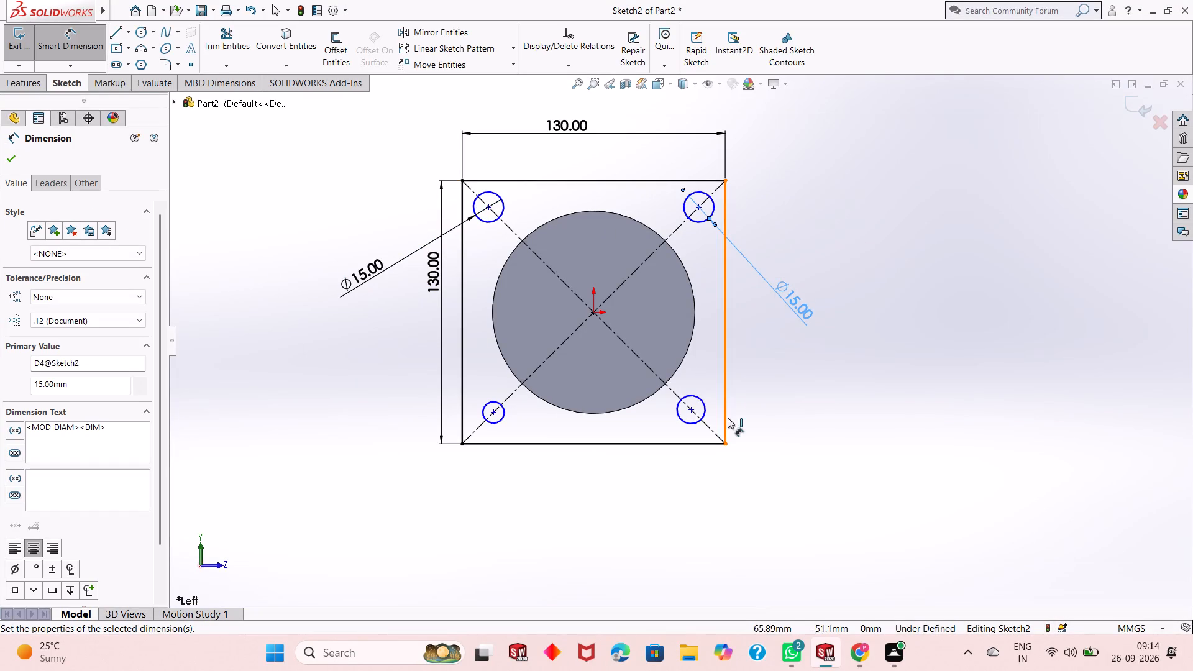
Dimension the two lower corner circles and set each diameter to 15 mm.
{"action": "left_click", "coordinate": [699, 418]}
{"action": "left_click", "coordinate": [653, 495]}
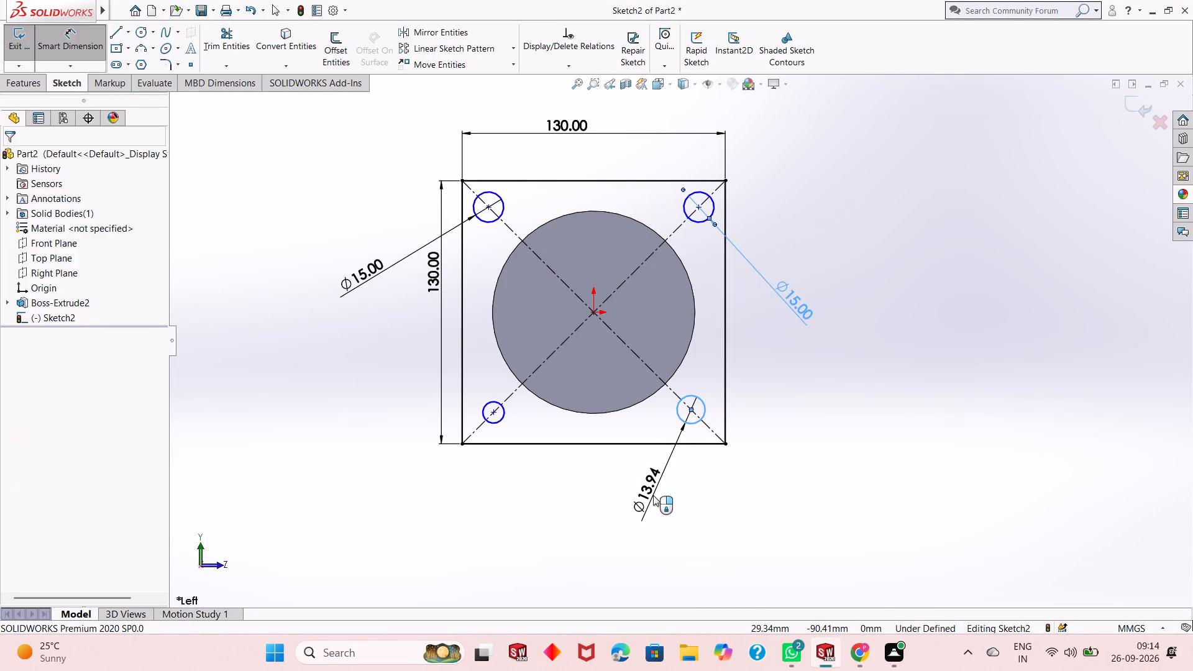
{"action": "type", "text": "15"}
{"action": "key", "text": "Return"}
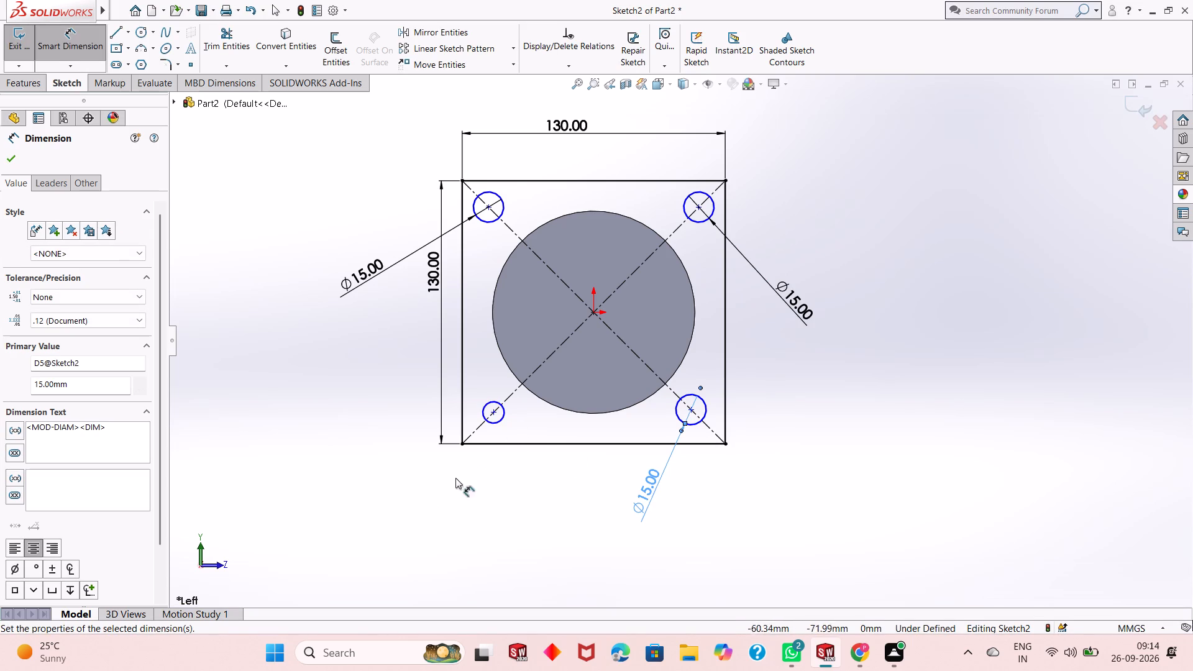
{"action": "left_click", "coordinate": [495, 418]}
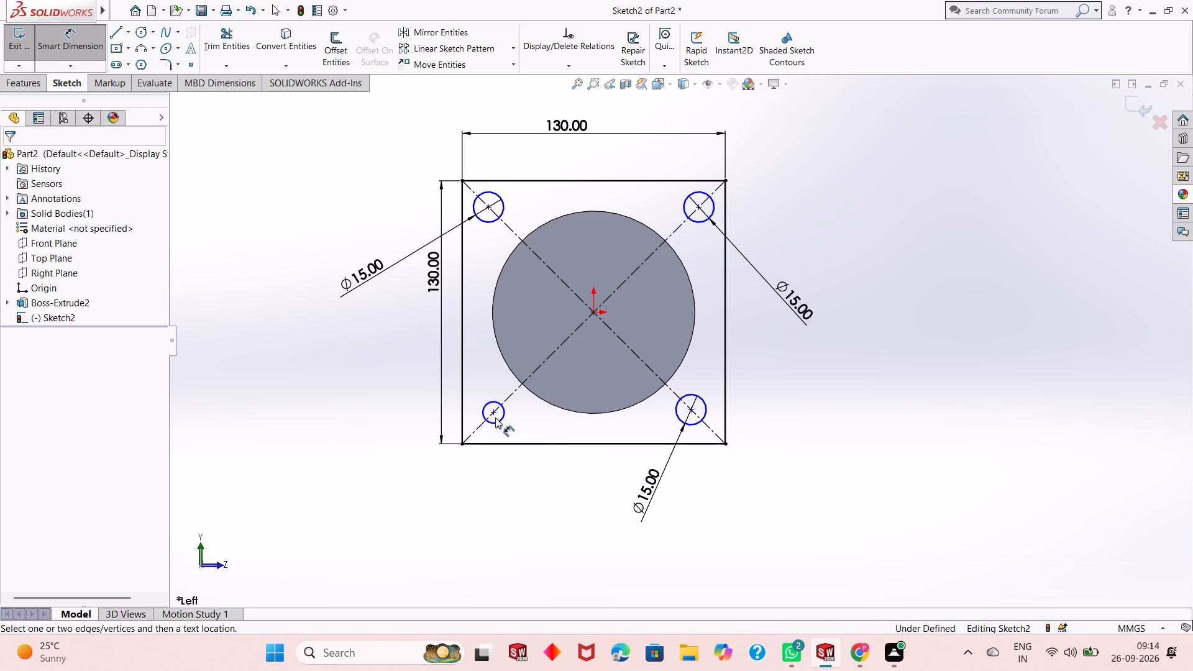
{"action": "left_click", "coordinate": [495, 426]}
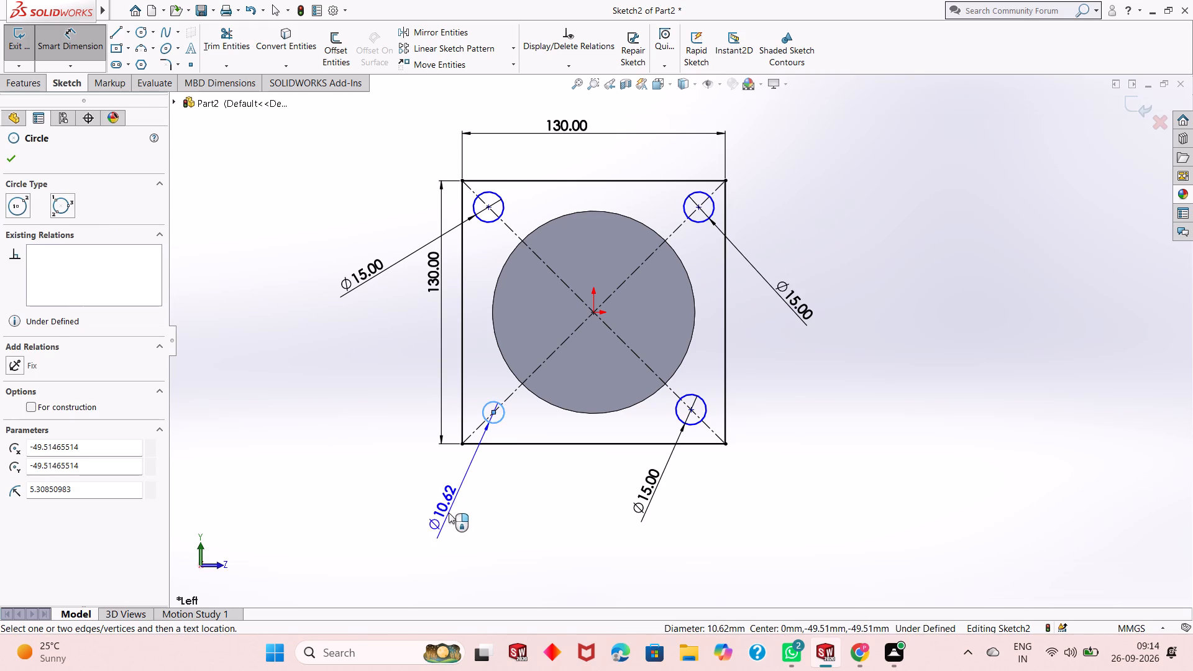
{"action": "left_click", "coordinate": [449, 513]}
{"action": "type", "text": "15"}
{"action": "key", "text": "Return"}
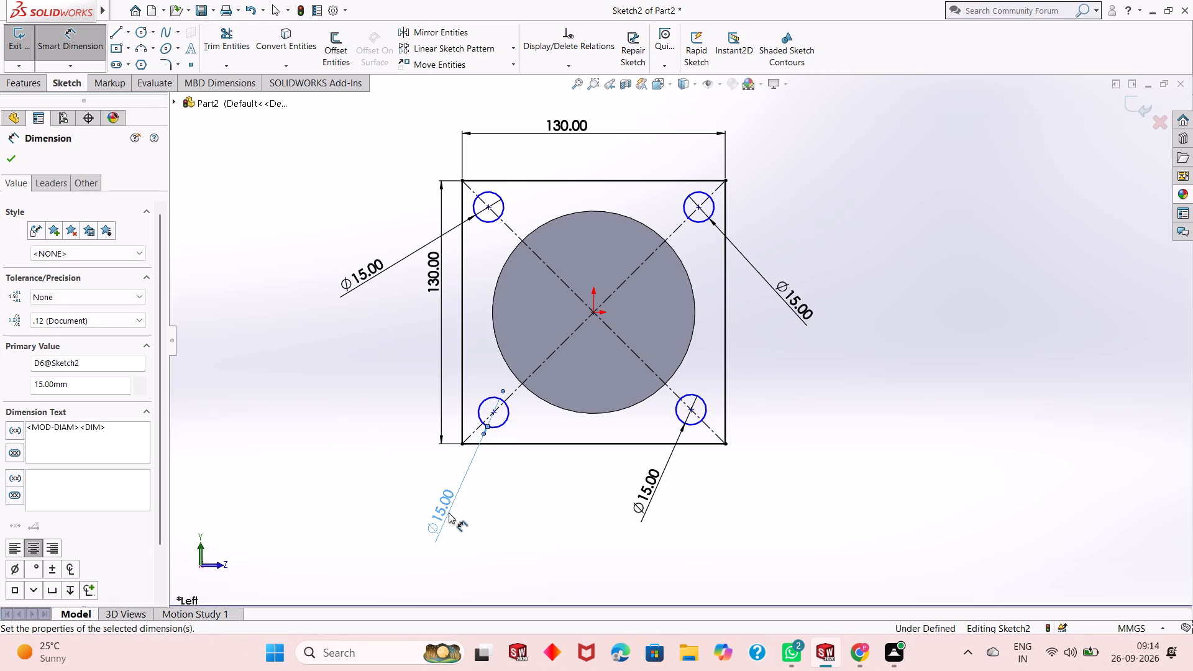
{"action": "right_click", "coordinate": [327, 377]}
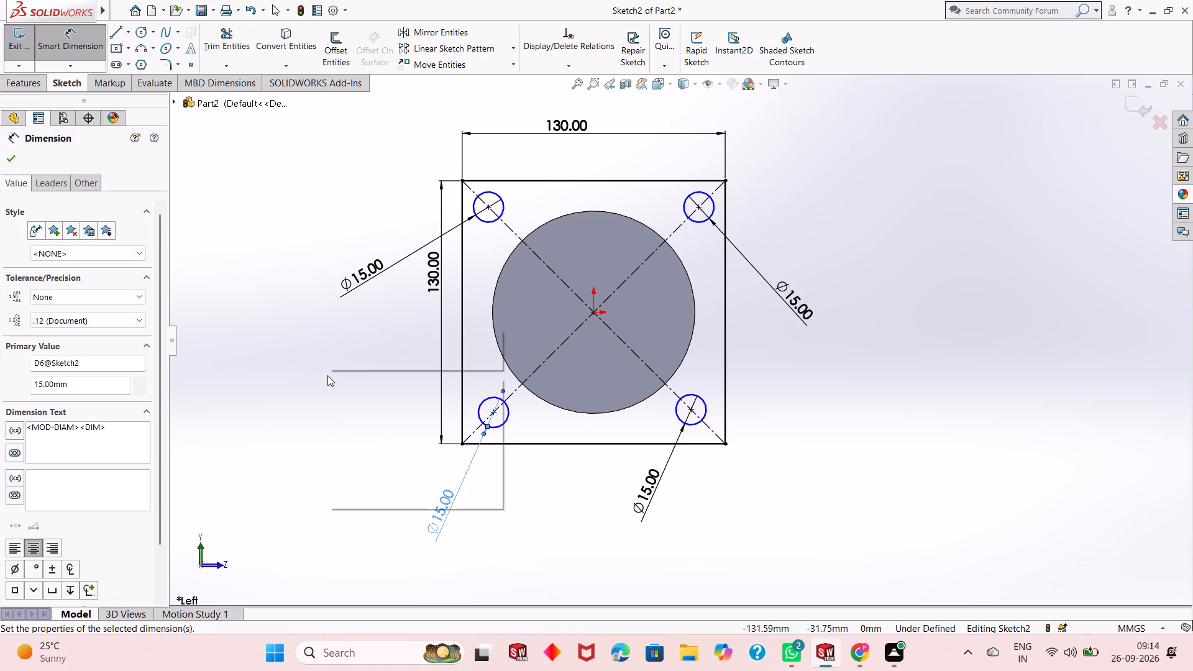
{"action": "left_click", "coordinate": [306, 377]}
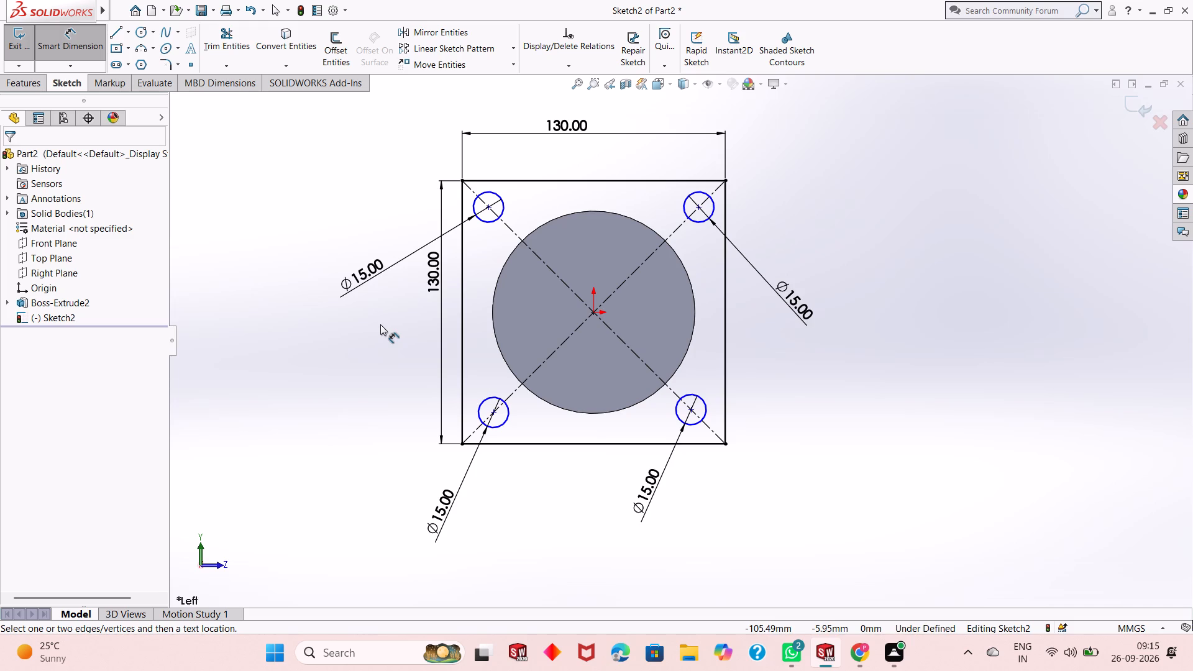
Dimension the upper-left circle's centre from the square's top edge and set the distance to 15 mm.
{"action": "left_click", "coordinate": [487, 208]}
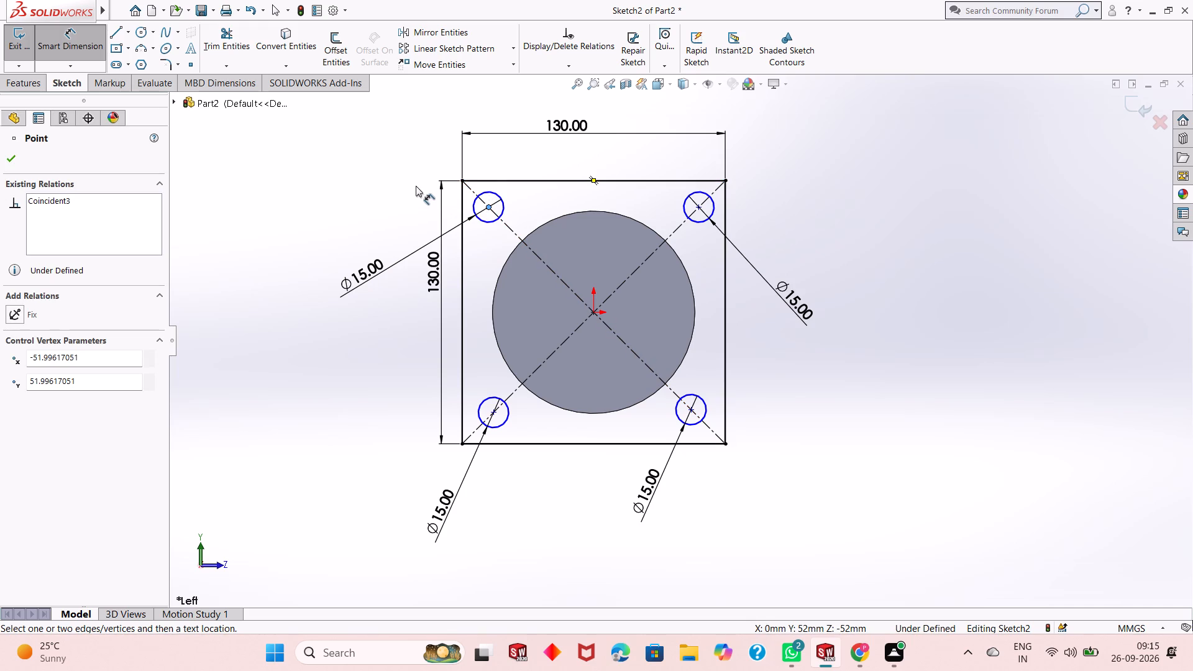
{"action": "left_click", "coordinate": [485, 179]}
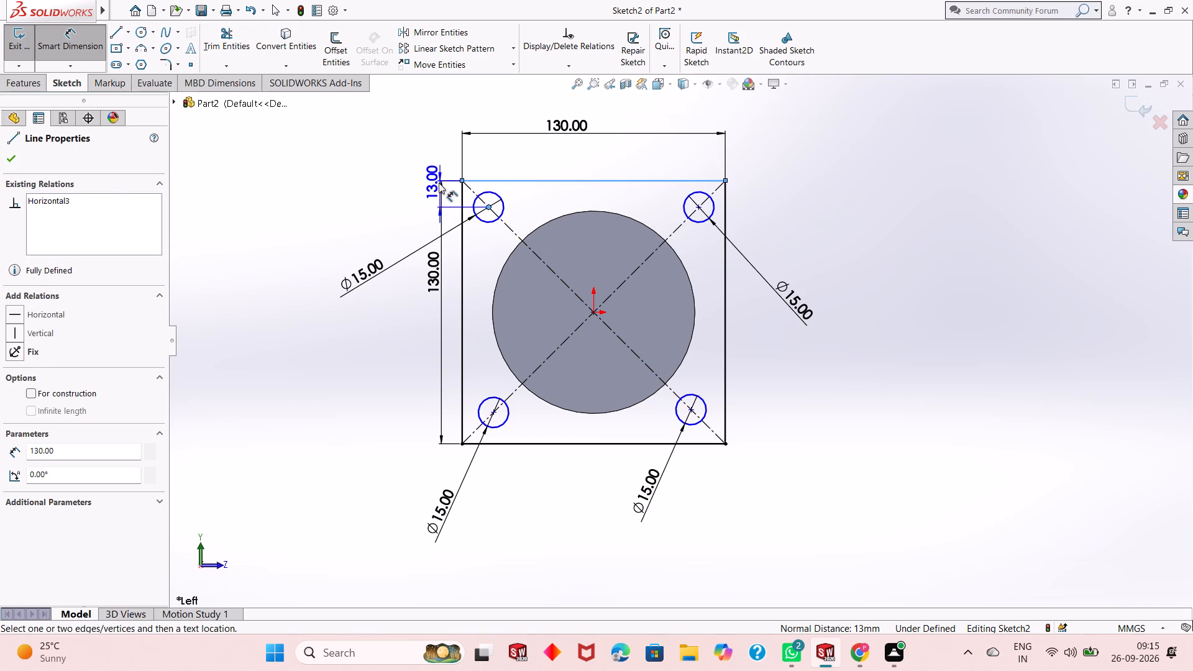
{"action": "left_click", "coordinate": [420, 185]}
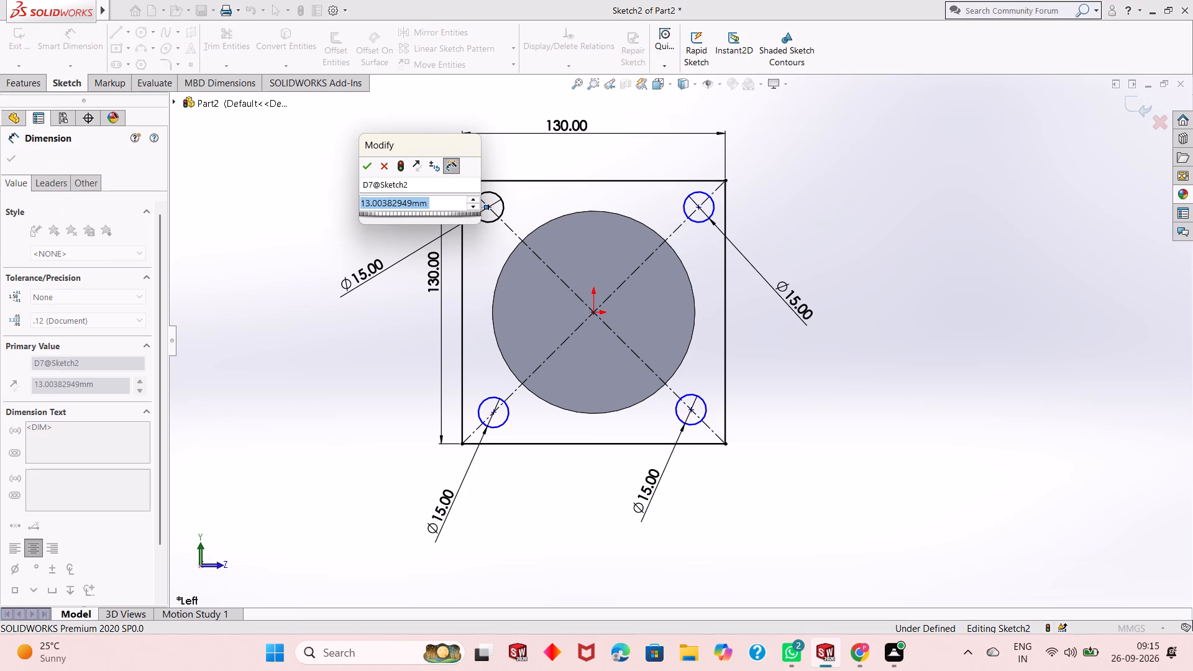
{"action": "key", "text": "5"}
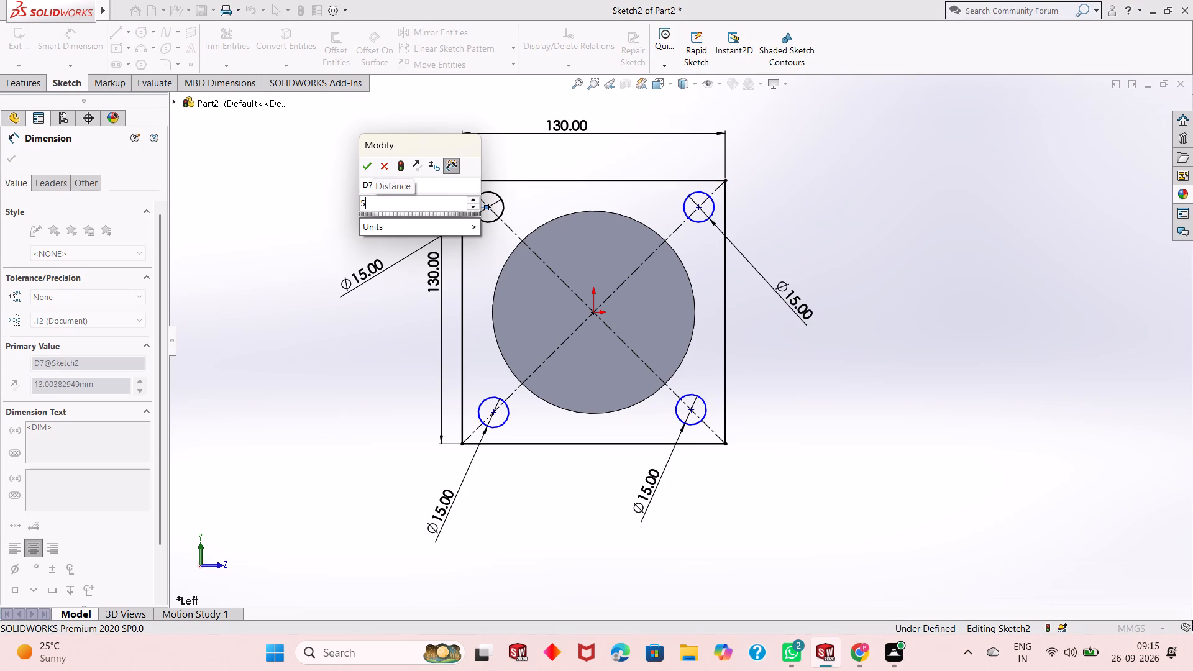
{"action": "key", "text": "BackSpace"}
{"action": "type", "text": "15"}
{"action": "key", "text": "Return"}
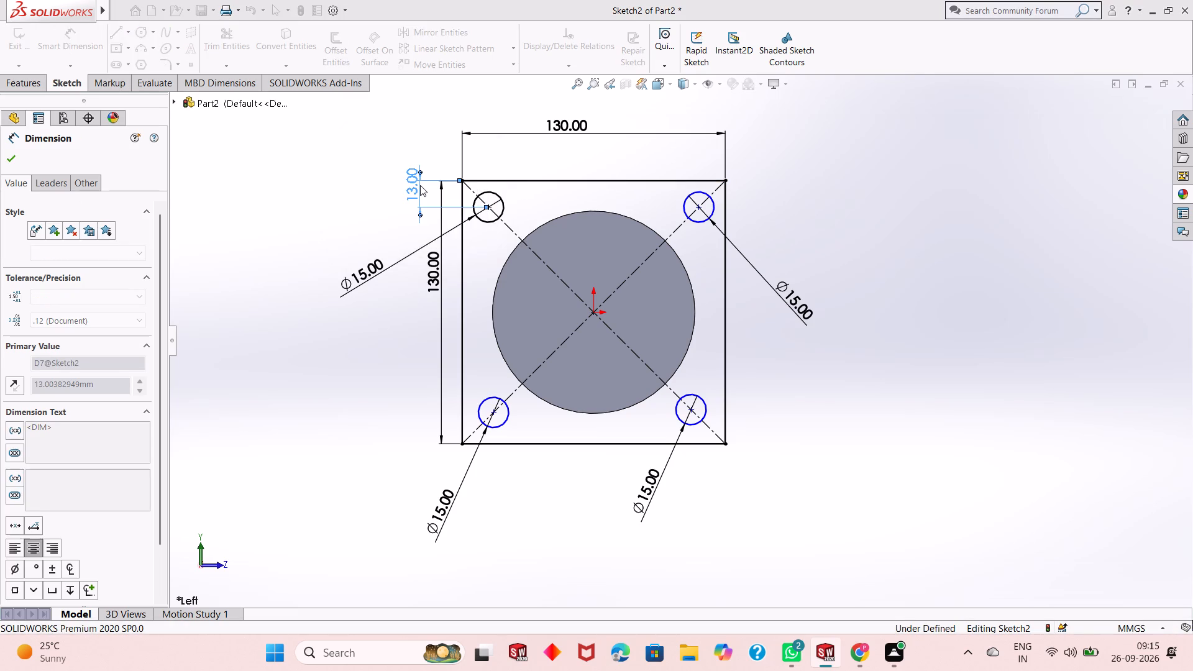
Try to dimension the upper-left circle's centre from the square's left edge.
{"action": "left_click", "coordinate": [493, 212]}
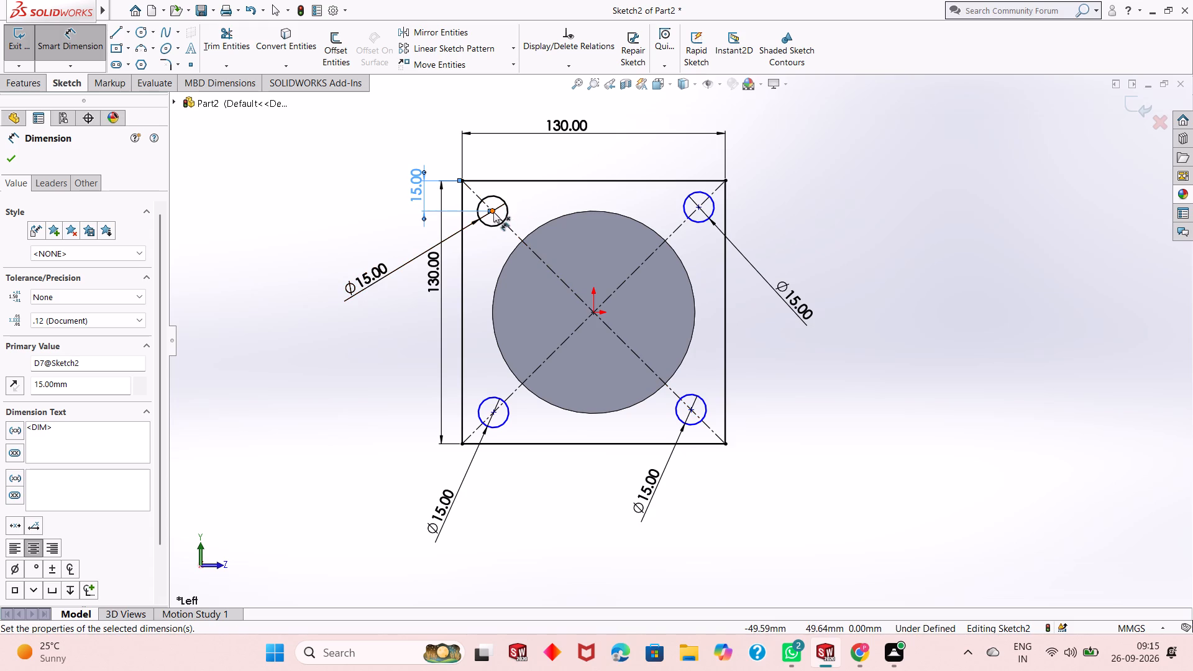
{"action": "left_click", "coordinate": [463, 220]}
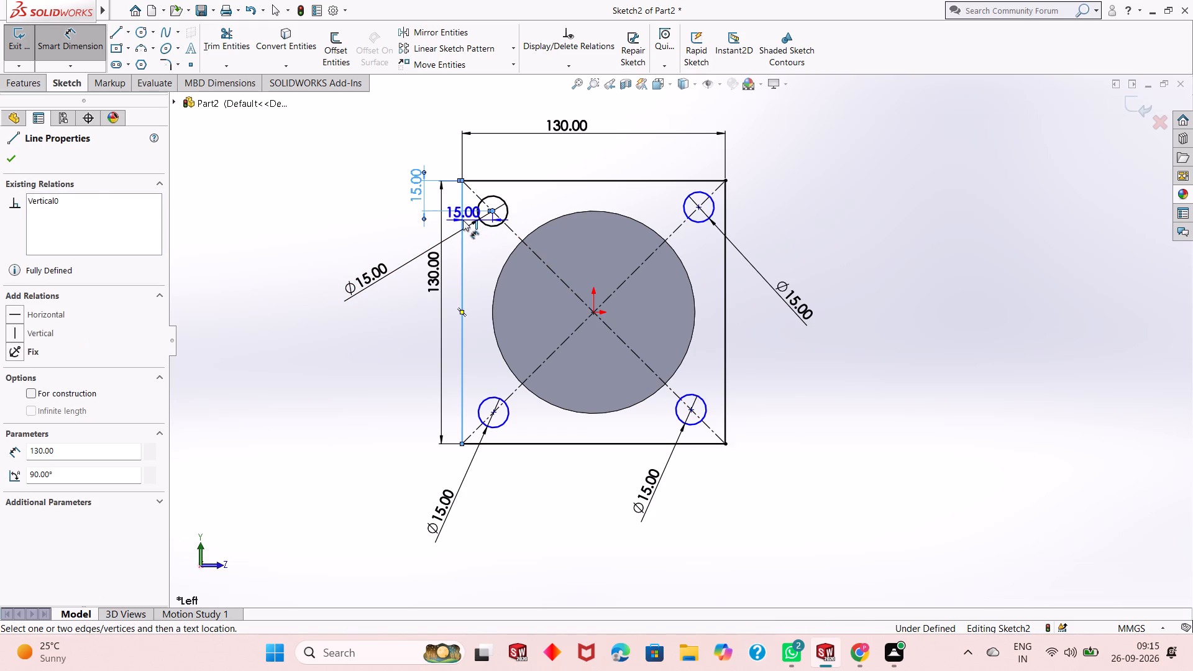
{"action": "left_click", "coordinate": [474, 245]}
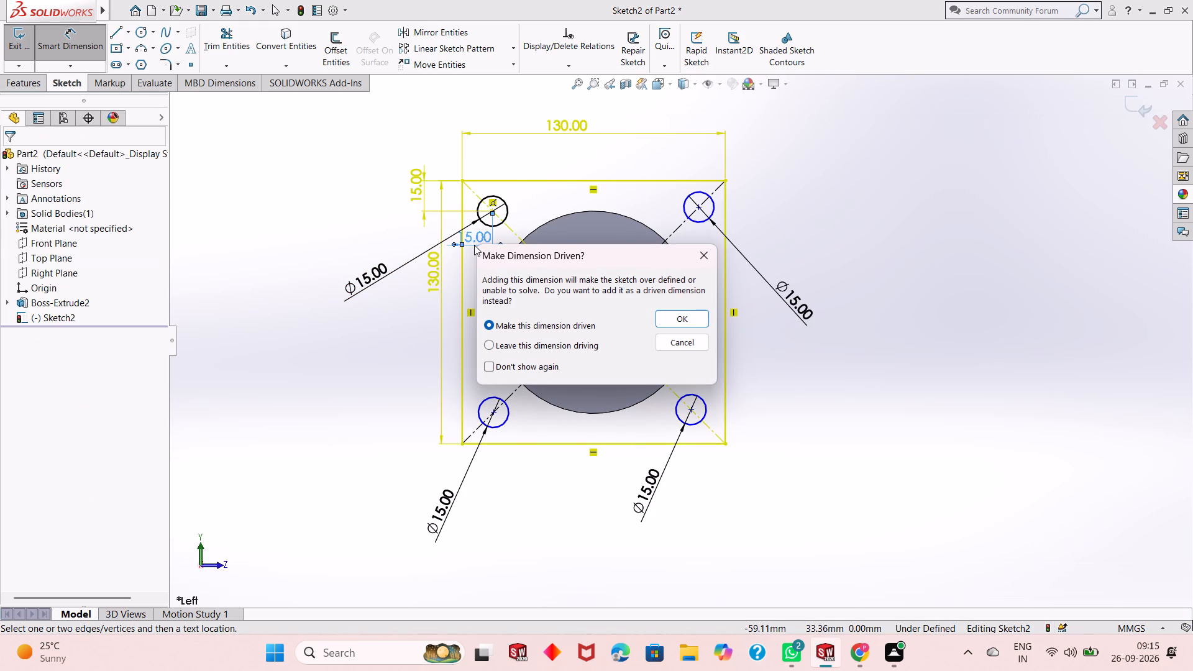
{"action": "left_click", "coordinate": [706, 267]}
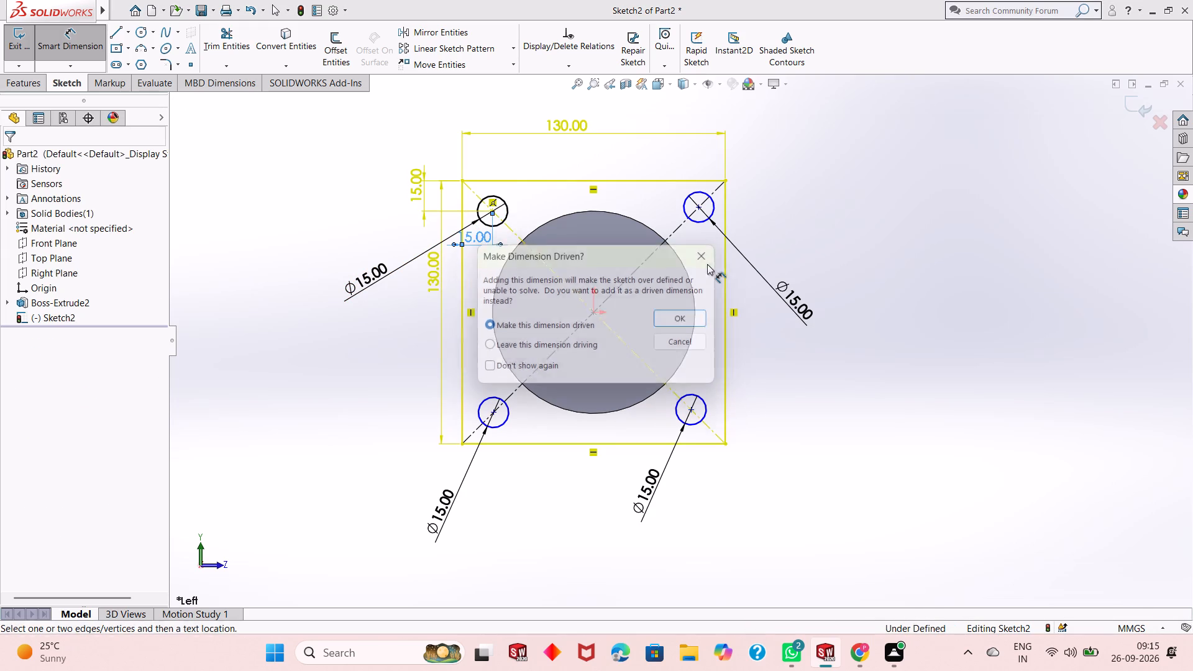
Dimension the upper-right circle's centre from the square's top edge and set the distance to 15 mm.
{"action": "left_click", "coordinate": [701, 209]}
{"action": "left_click", "coordinate": [697, 180]}
{"action": "left_click", "coordinate": [759, 186]}
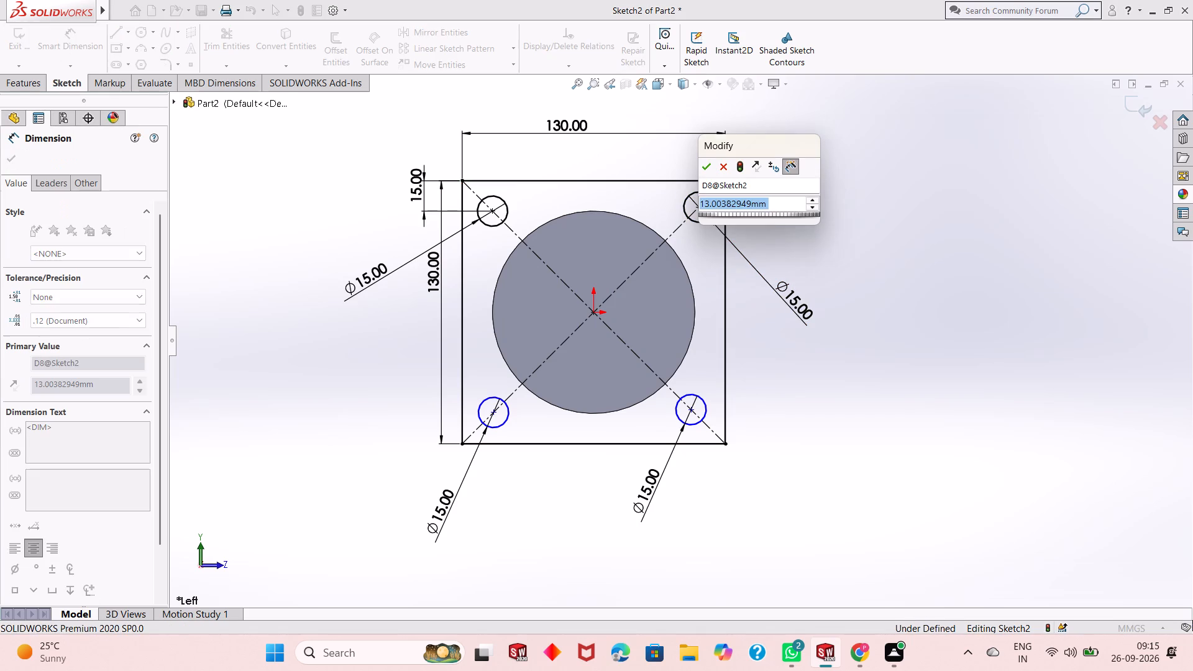
{"action": "type", "text": "15"}
{"action": "key", "text": "Return"}
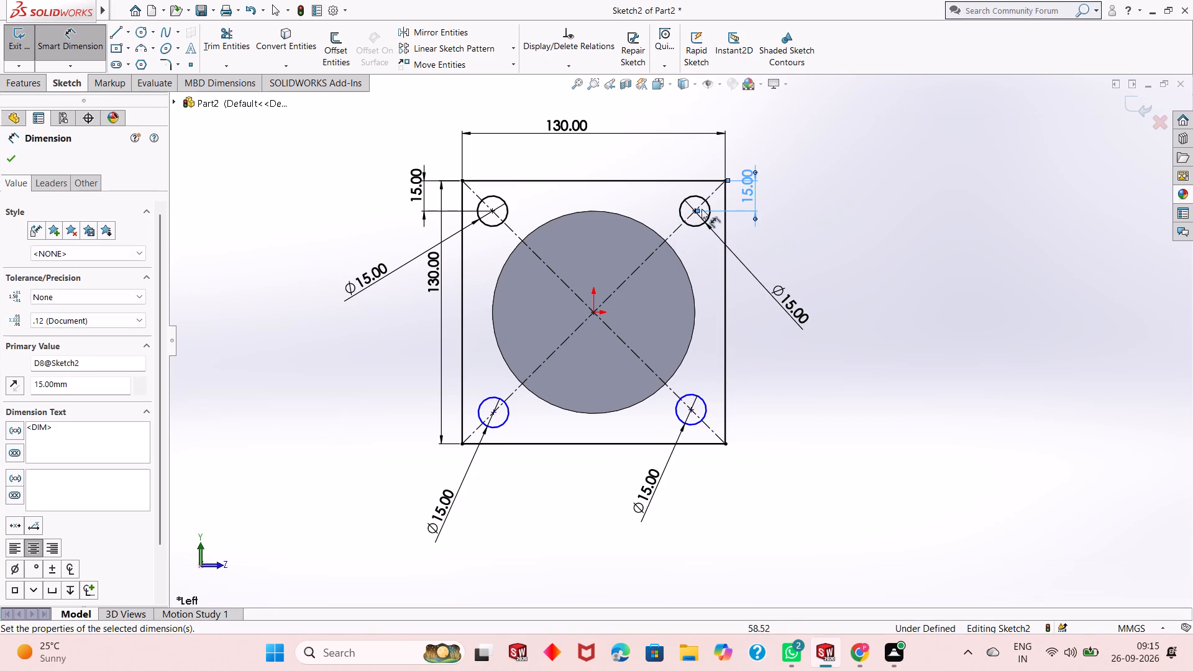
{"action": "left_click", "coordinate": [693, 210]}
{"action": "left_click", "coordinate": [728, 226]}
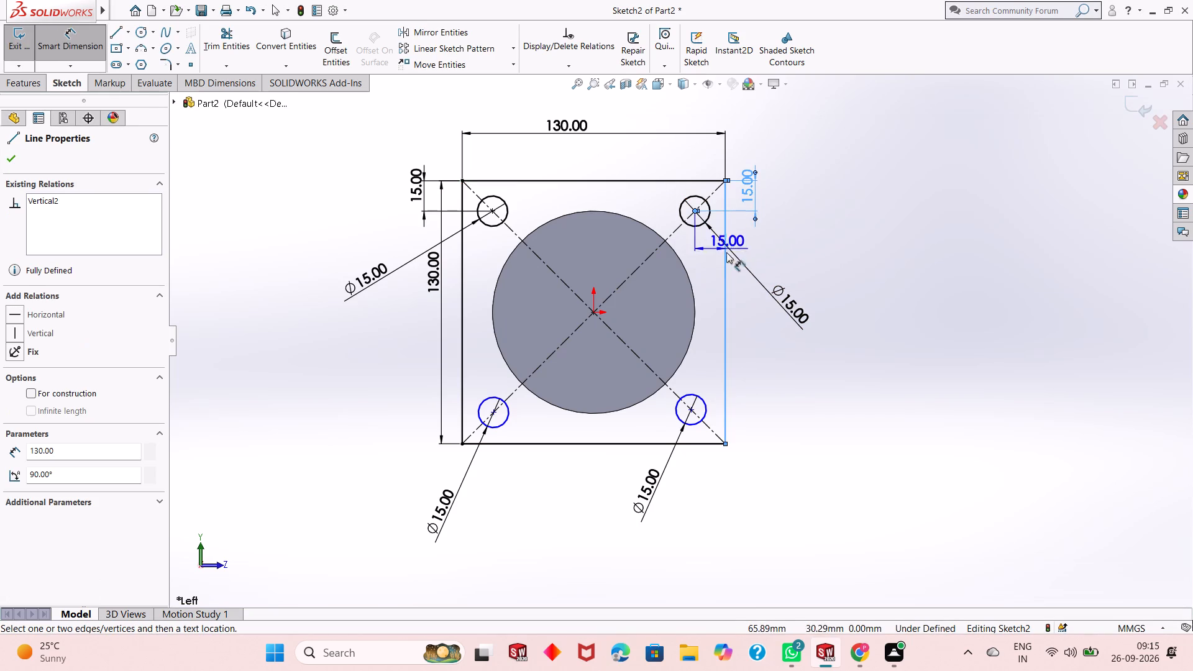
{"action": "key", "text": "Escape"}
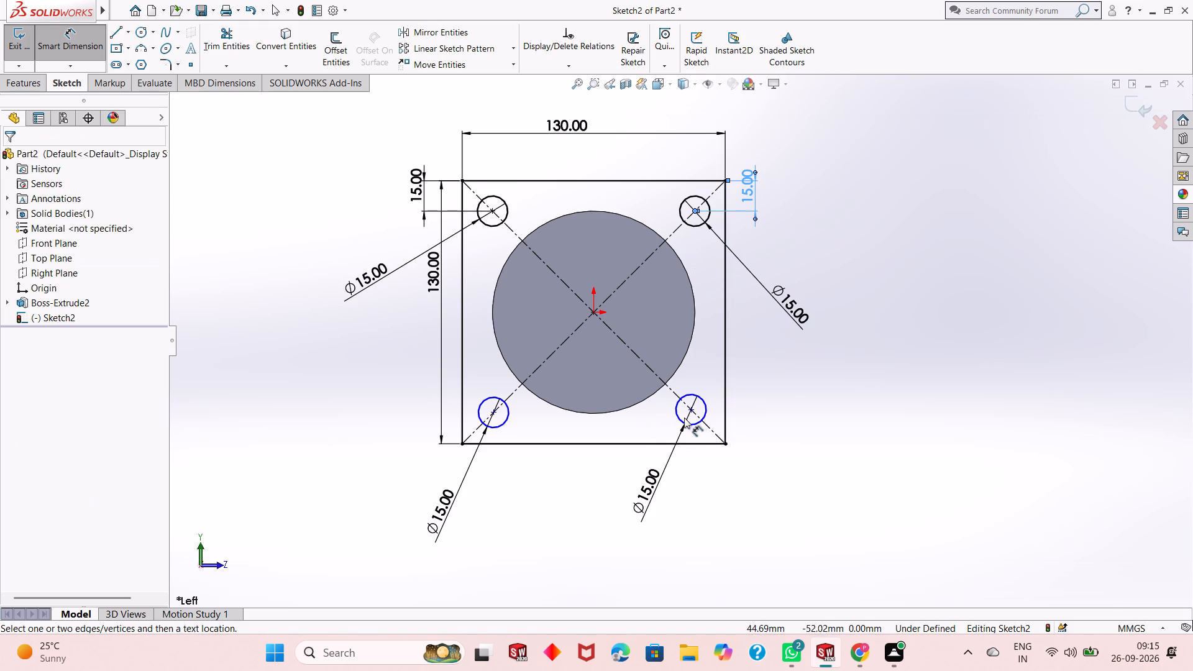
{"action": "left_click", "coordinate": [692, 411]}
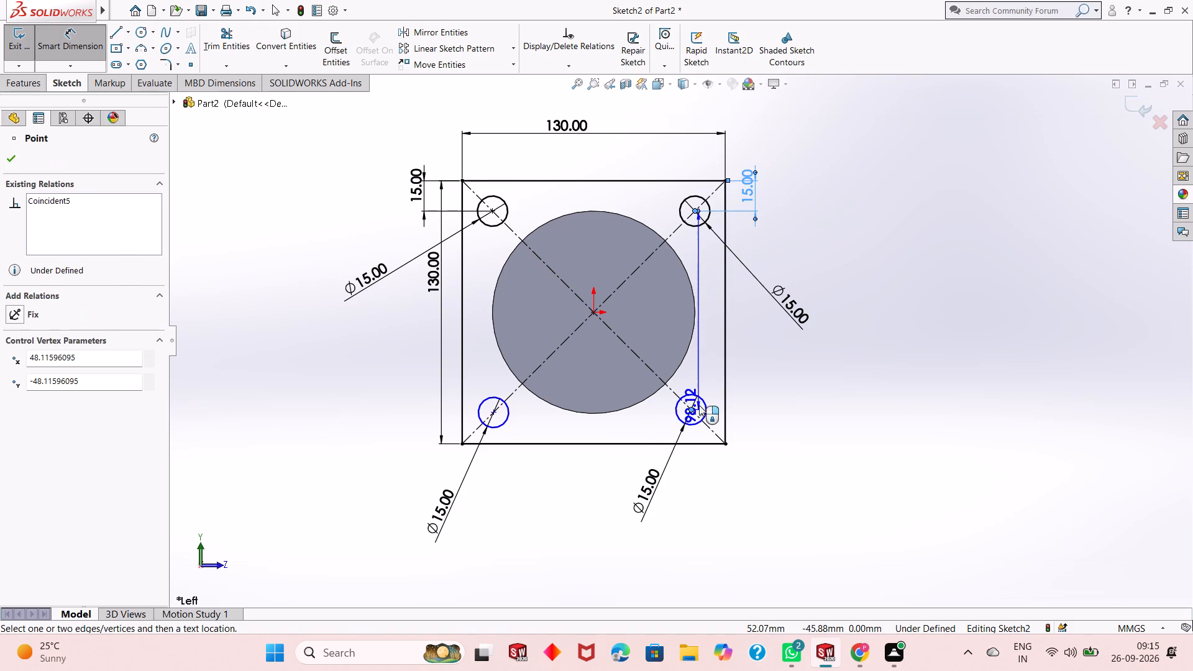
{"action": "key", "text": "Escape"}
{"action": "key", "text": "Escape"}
Dimension the lower-right circle's centre from the square's right edge and set the distance to 15 mm.
{"action": "left_click", "coordinate": [690, 412]}
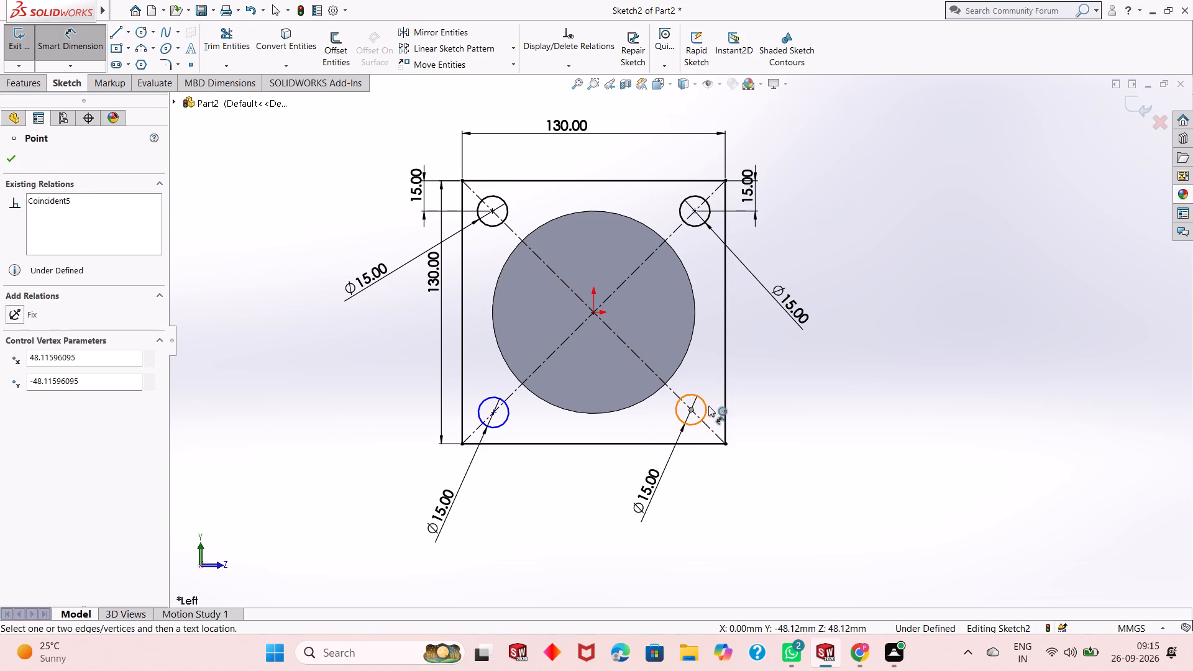
{"action": "left_click", "coordinate": [725, 395]}
{"action": "left_click", "coordinate": [713, 502]}
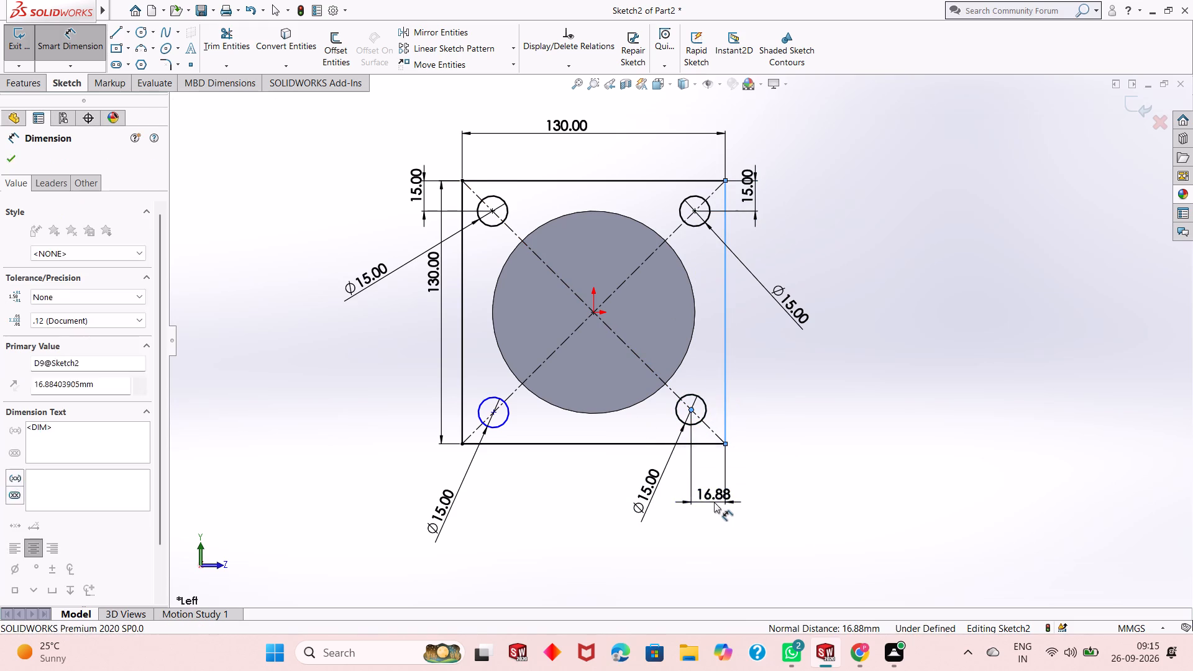
{"action": "type", "text": "15"}
{"action": "key", "text": "Return"}
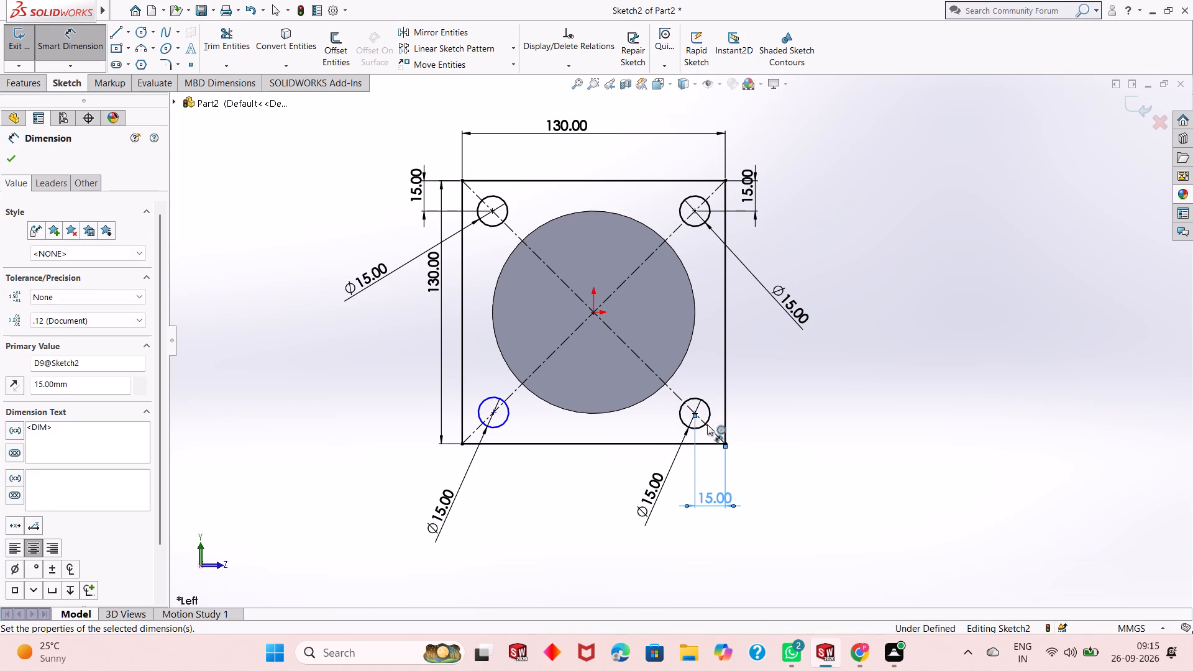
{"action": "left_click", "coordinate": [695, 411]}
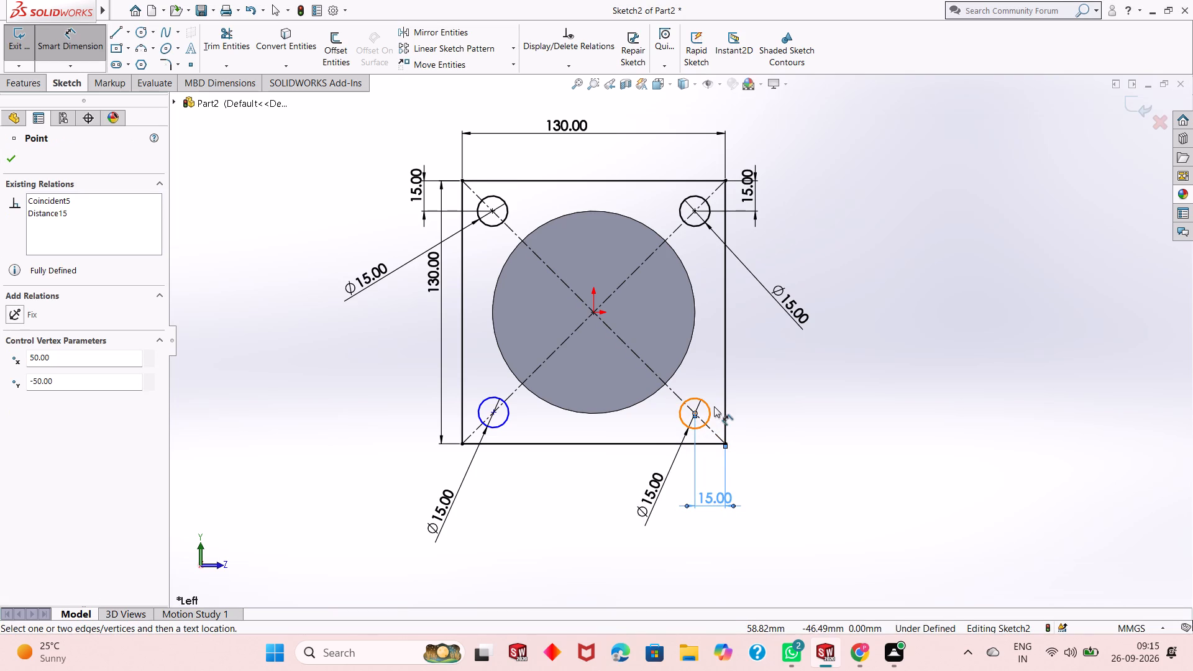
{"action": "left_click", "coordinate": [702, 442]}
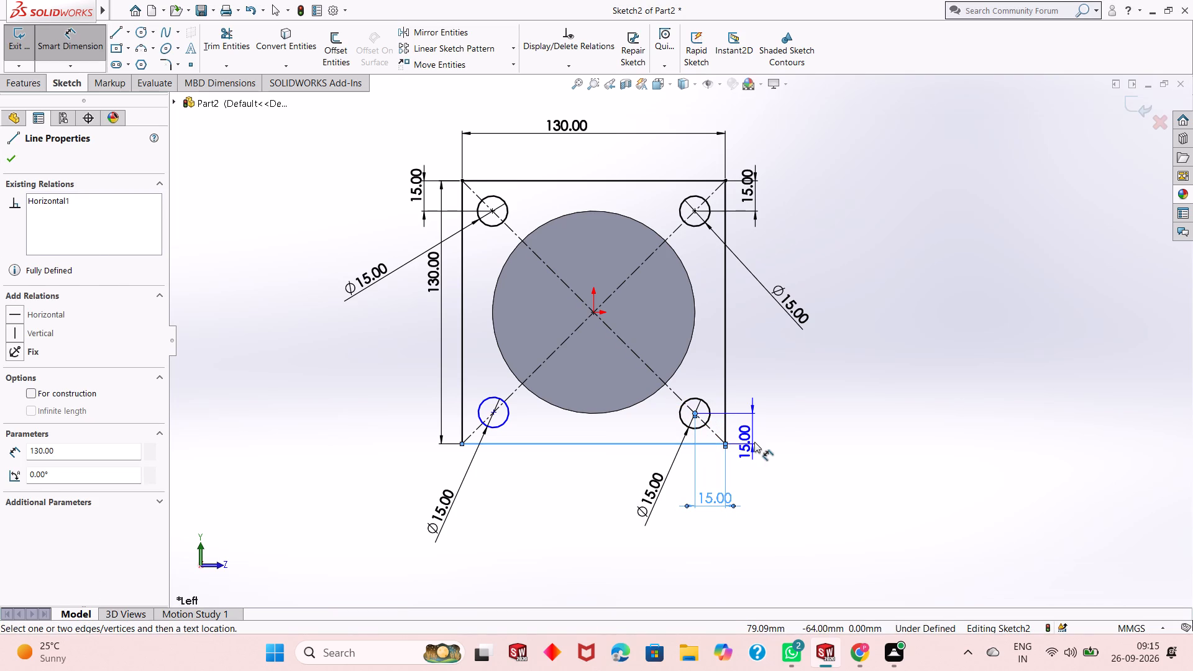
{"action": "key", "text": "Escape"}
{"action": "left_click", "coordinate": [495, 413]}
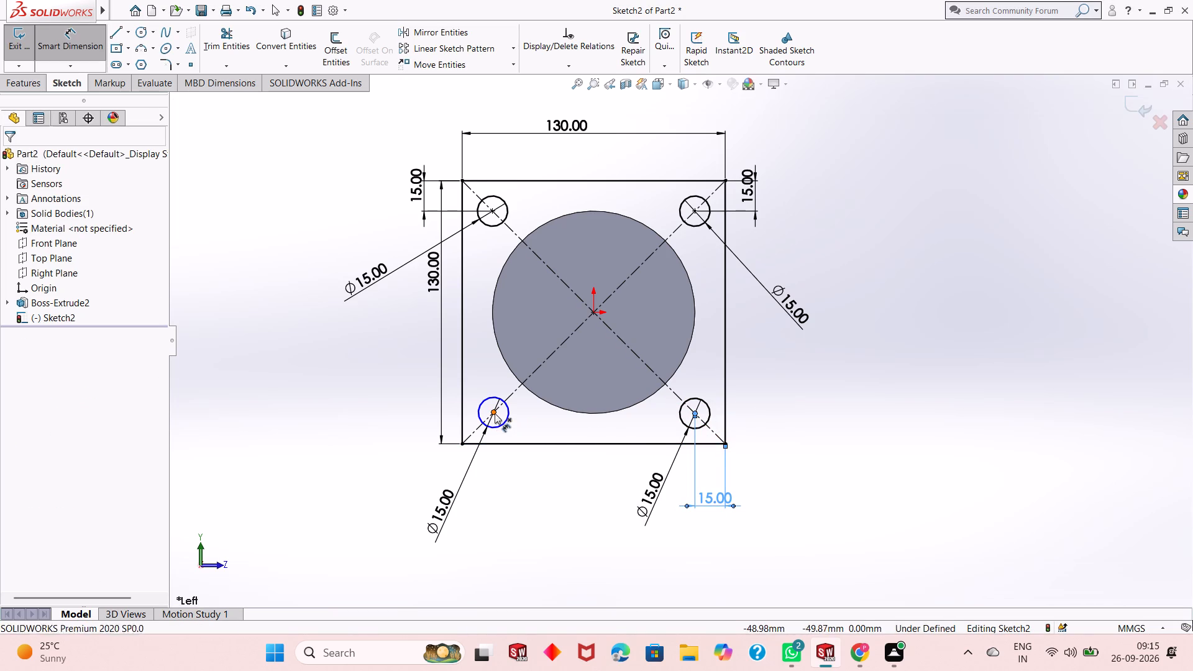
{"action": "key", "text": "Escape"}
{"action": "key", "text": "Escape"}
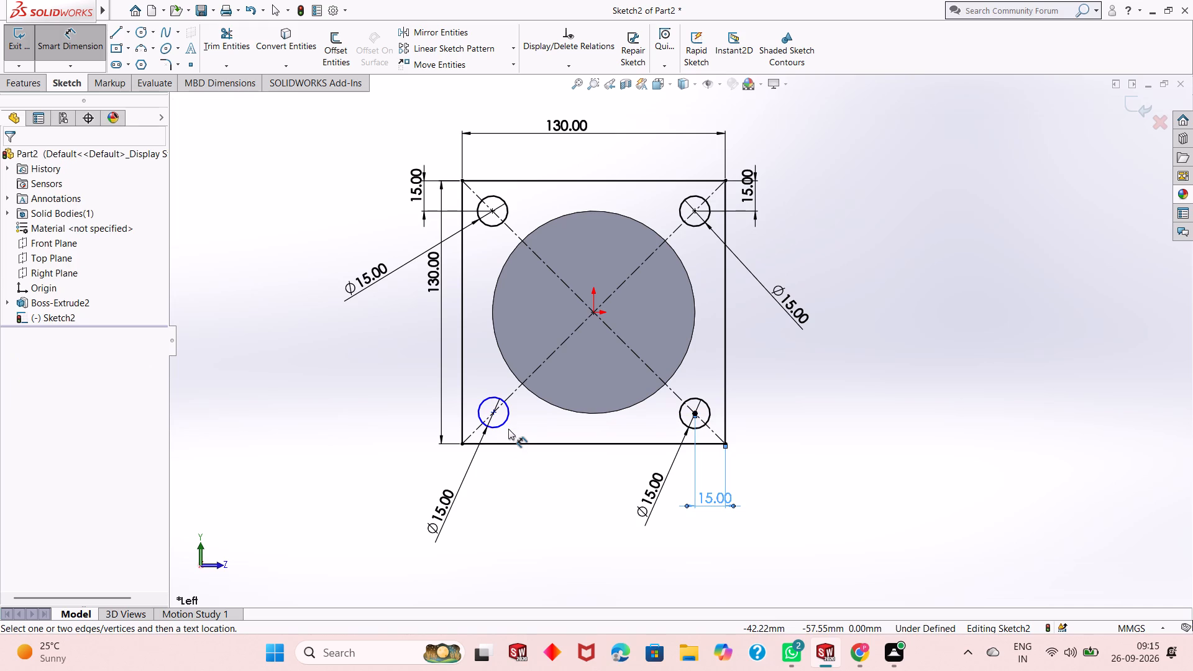
Dimension the lower-left circle's centre from the square's bottom edge and set the distance to 15 mm.
{"action": "left_click", "coordinate": [495, 411]}
{"action": "left_click", "coordinate": [523, 442]}
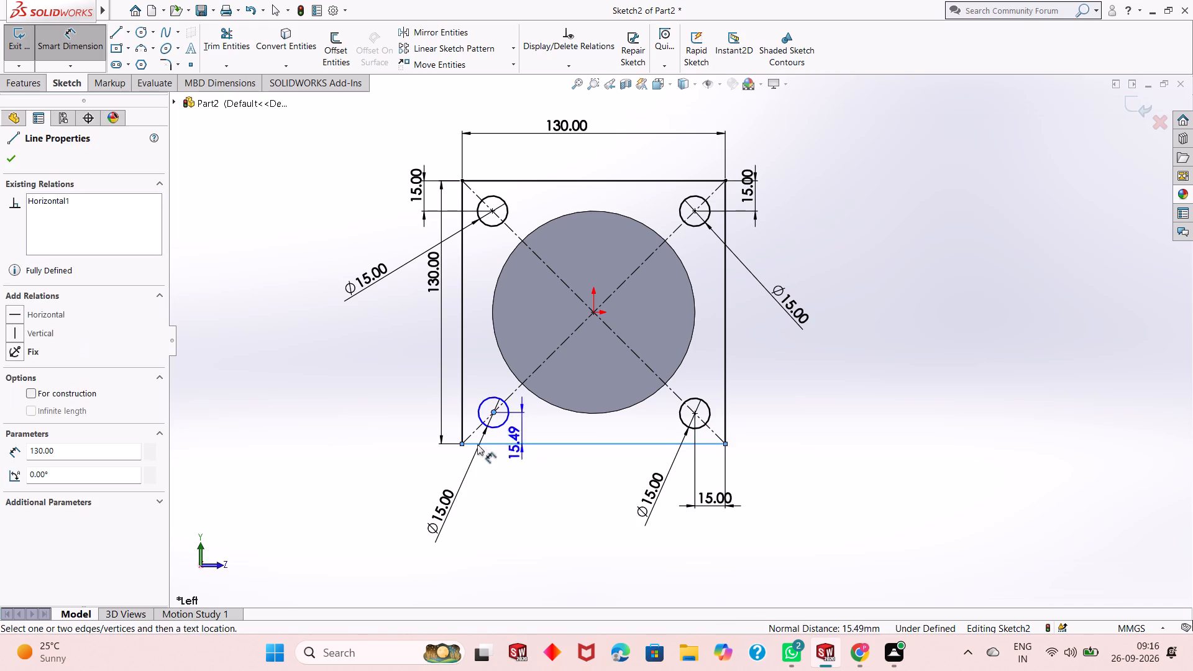
{"action": "left_click", "coordinate": [418, 452]}
{"action": "type", "text": "15"}
{"action": "key", "text": "Return"}
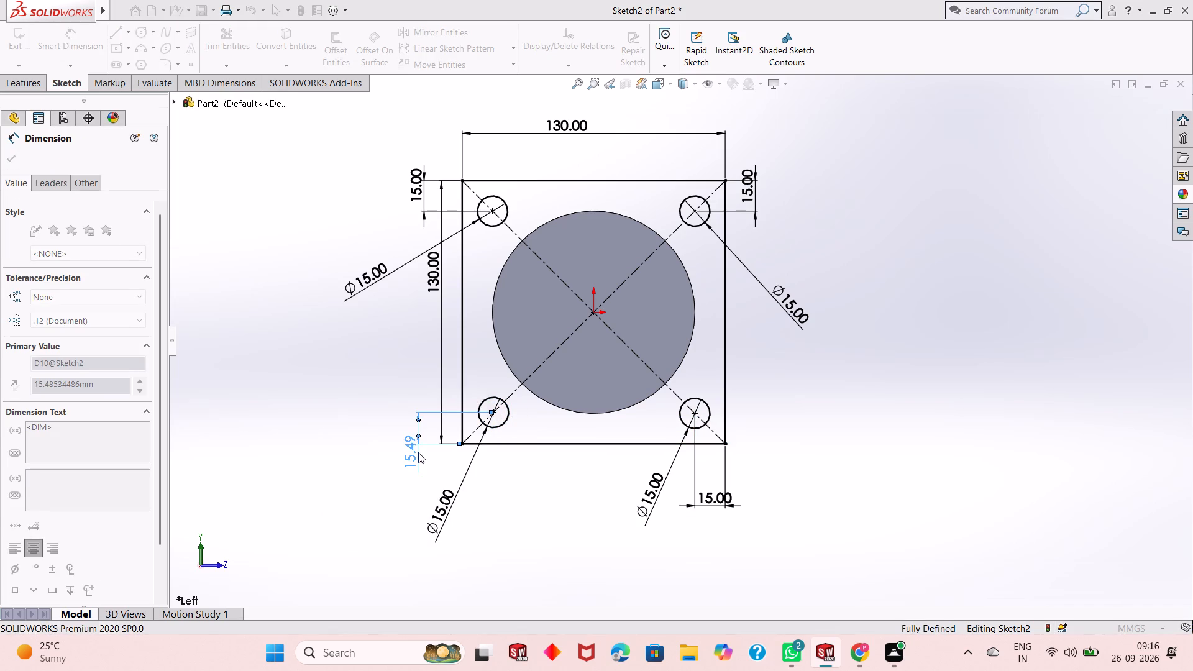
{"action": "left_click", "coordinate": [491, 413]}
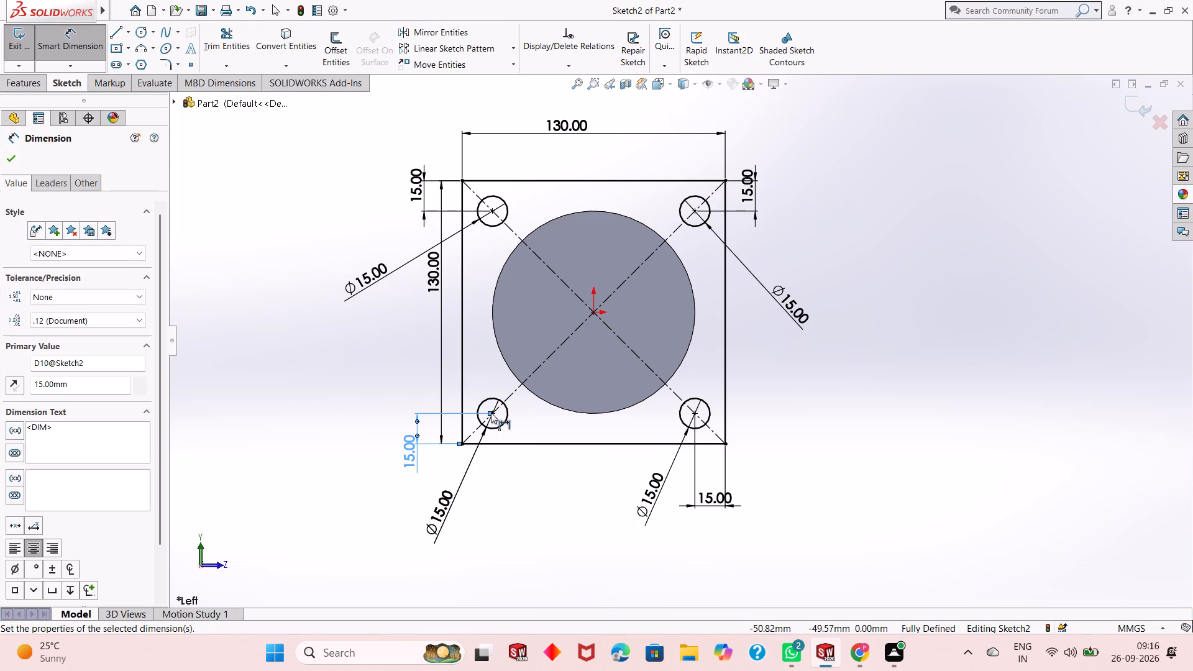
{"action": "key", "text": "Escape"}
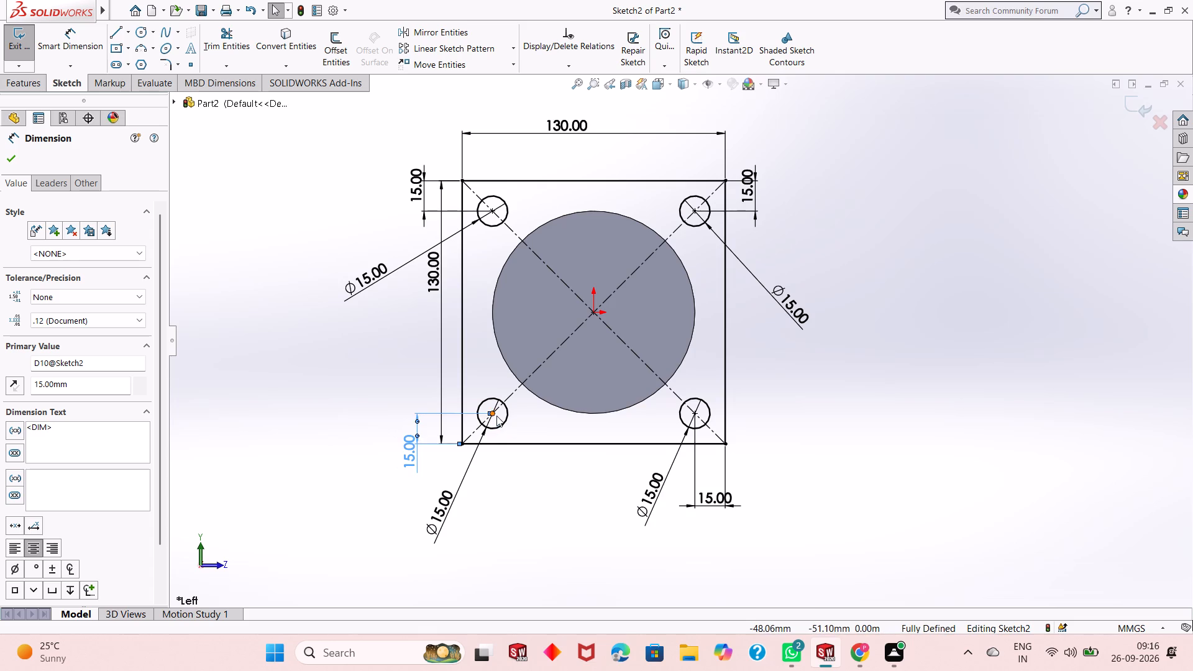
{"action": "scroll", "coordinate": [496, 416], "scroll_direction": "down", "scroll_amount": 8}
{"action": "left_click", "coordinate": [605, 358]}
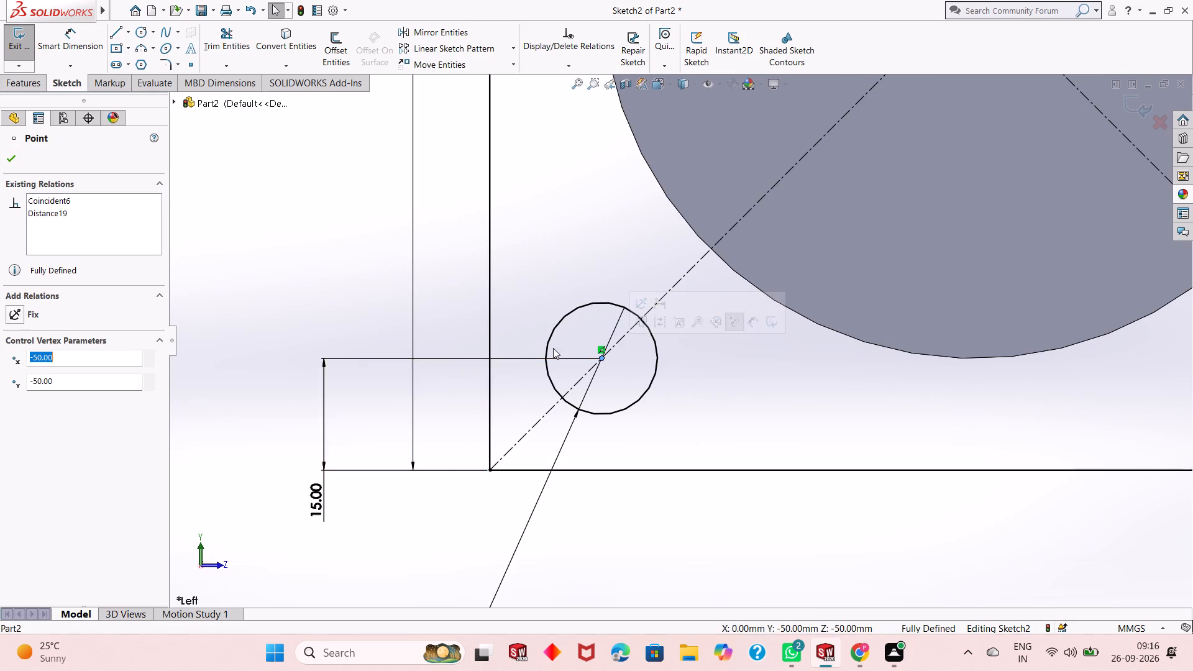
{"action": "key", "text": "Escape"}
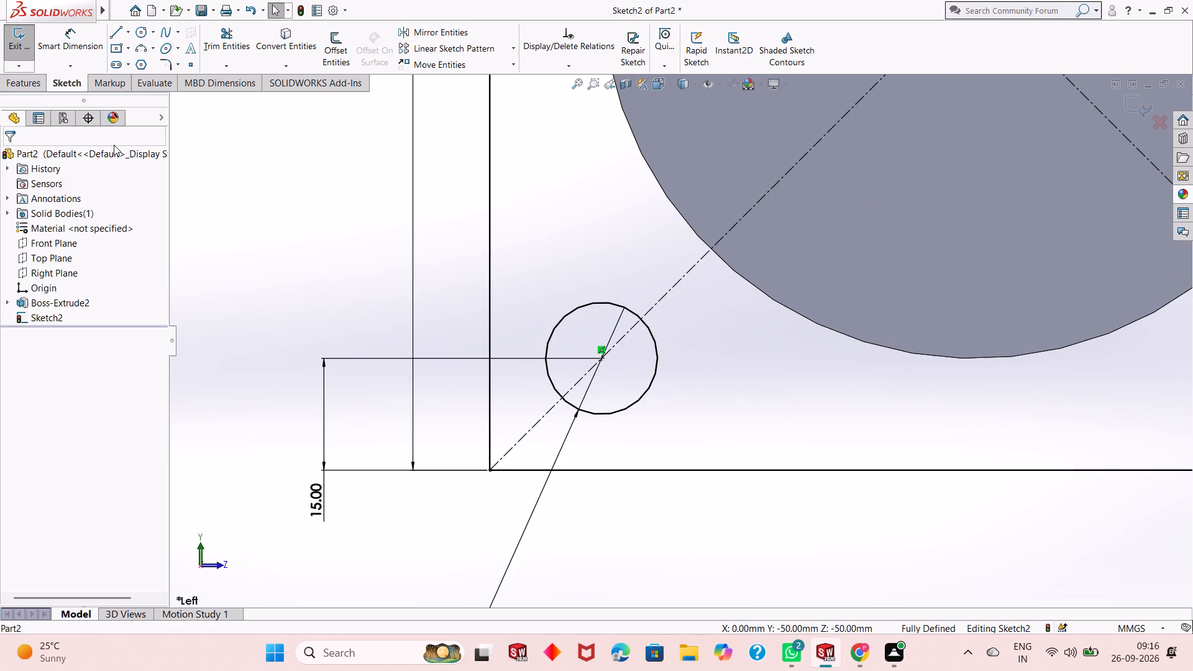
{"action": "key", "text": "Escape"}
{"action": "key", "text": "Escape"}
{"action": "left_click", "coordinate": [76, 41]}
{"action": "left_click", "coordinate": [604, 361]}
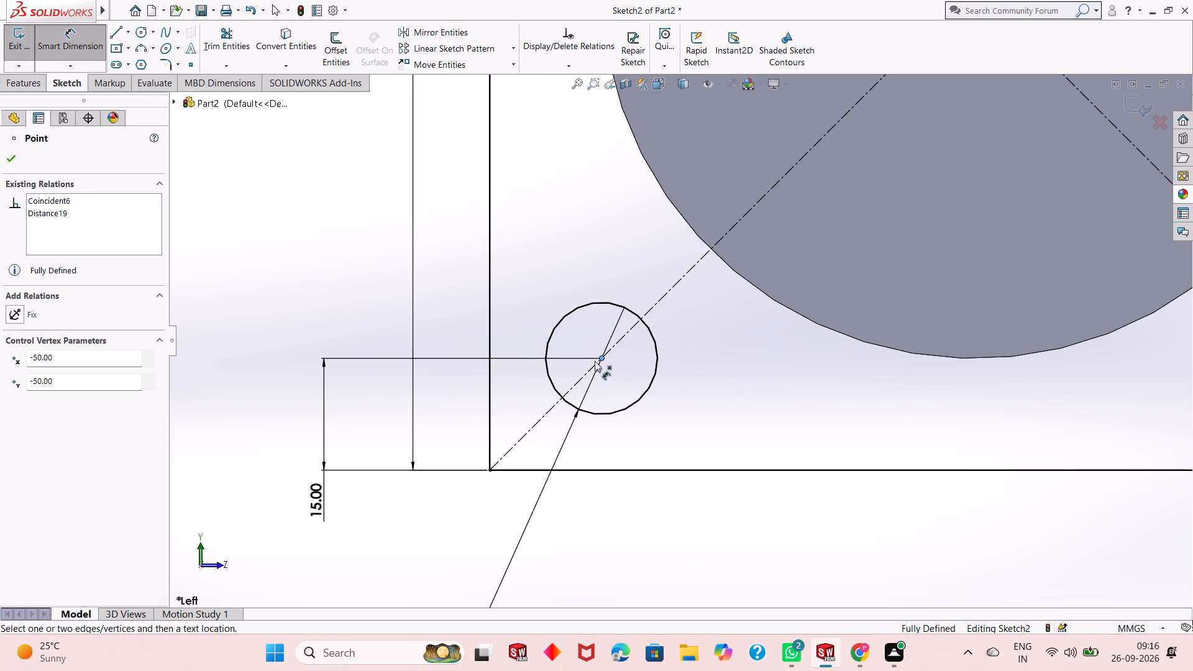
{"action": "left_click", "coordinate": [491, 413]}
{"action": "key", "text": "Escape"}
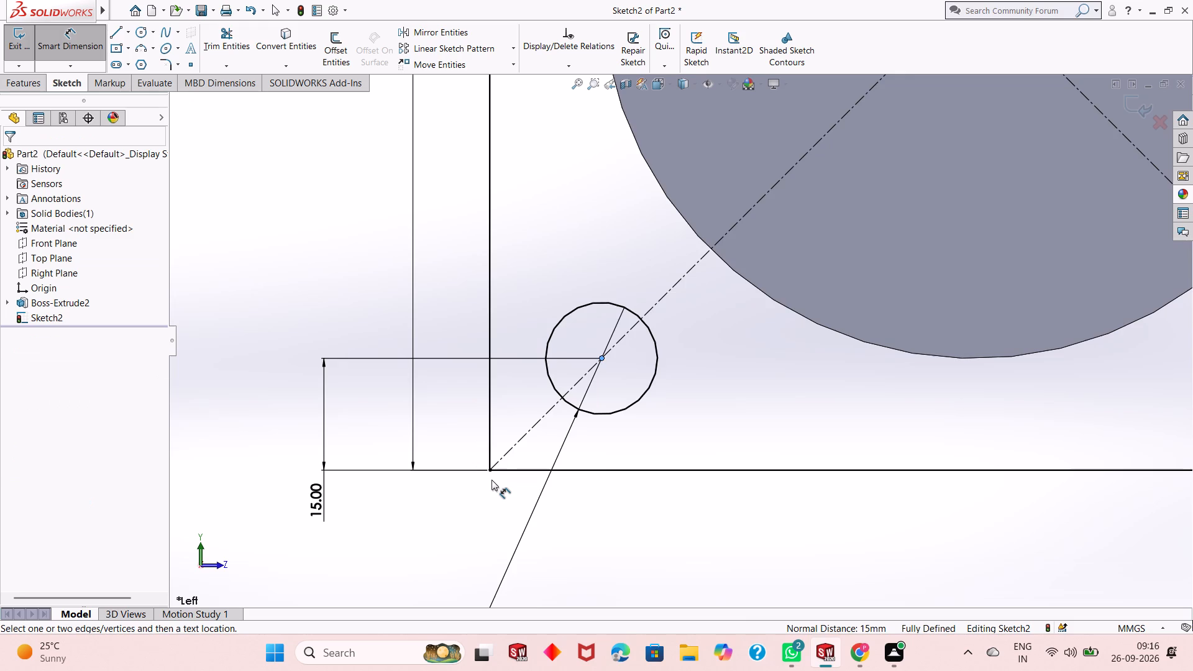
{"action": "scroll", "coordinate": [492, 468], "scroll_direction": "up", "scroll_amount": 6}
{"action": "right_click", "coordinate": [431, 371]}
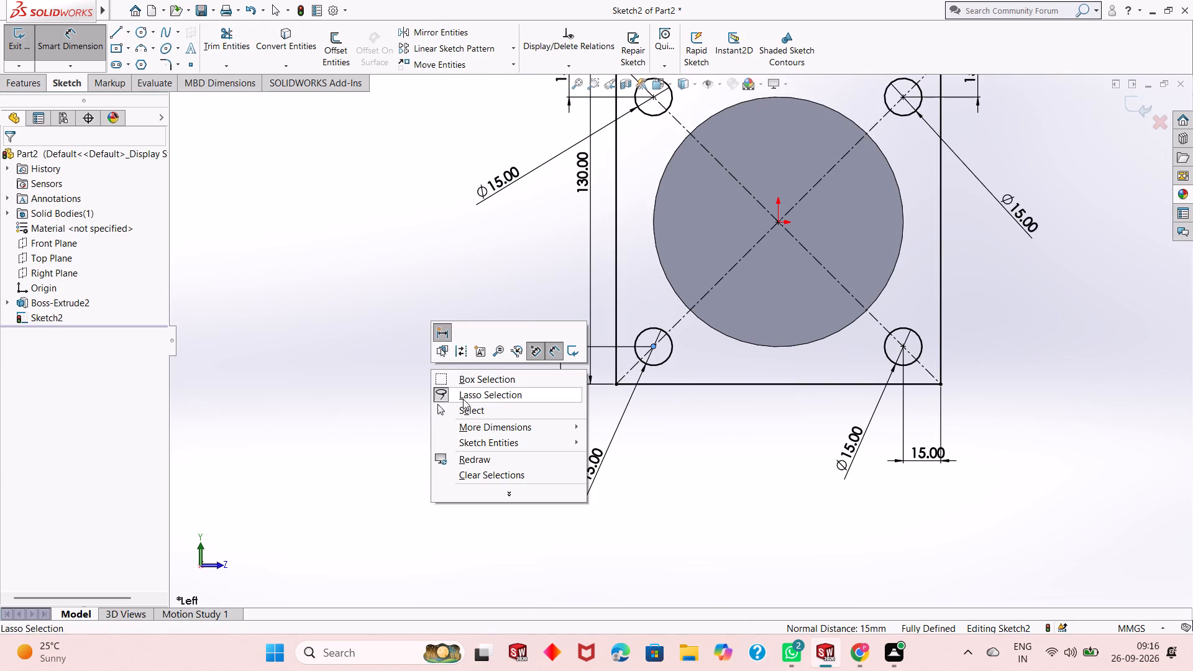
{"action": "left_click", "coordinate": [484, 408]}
Extrude the square flange sketch with its four corner holes 15 mm blind, reversed toward the cylinder and merged with it.
{"action": "scroll", "coordinate": [481, 385], "scroll_direction": "up", "scroll_amount": 3}
{"action": "scroll", "coordinate": [863, 225], "scroll_direction": "down", "scroll_amount": 2}
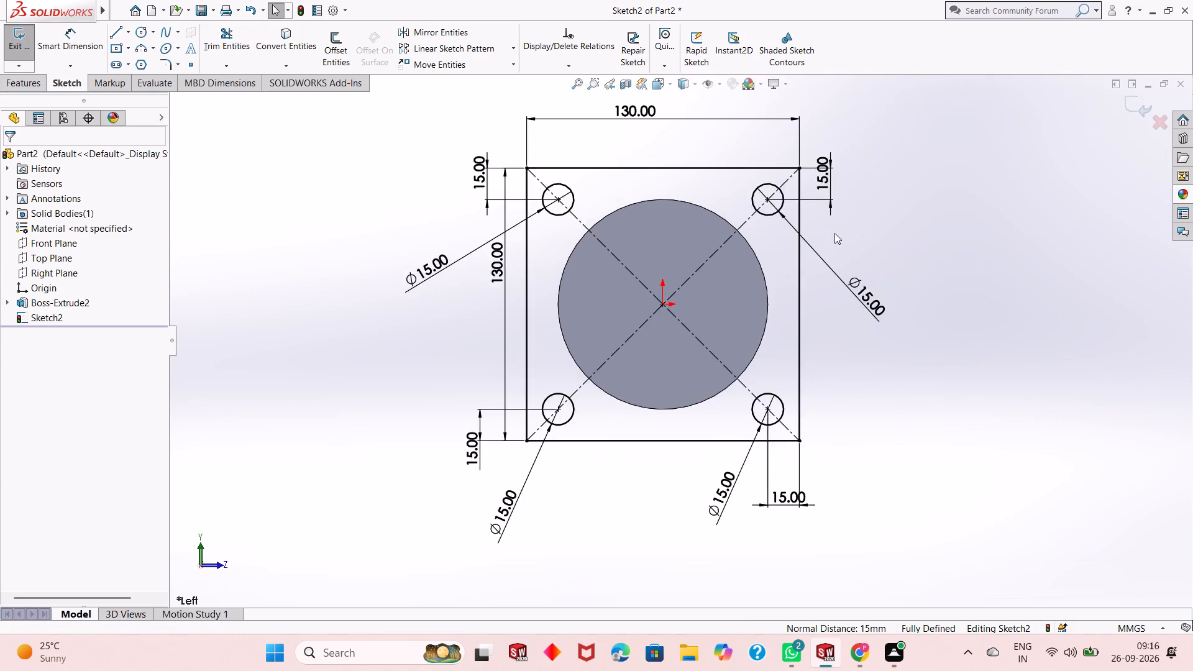
{"action": "scroll", "coordinate": [629, 292], "scroll_direction": "up", "scroll_amount": 2}
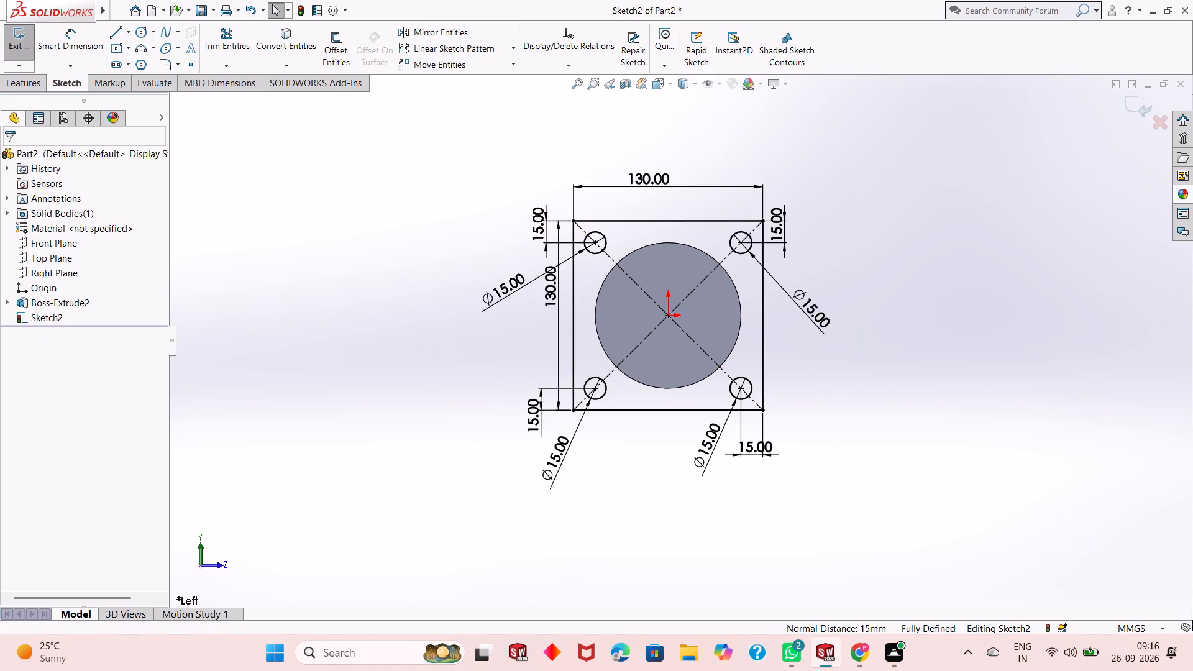
{"action": "left_click", "coordinate": [31, 83]}
{"action": "left_click", "coordinate": [35, 58]}
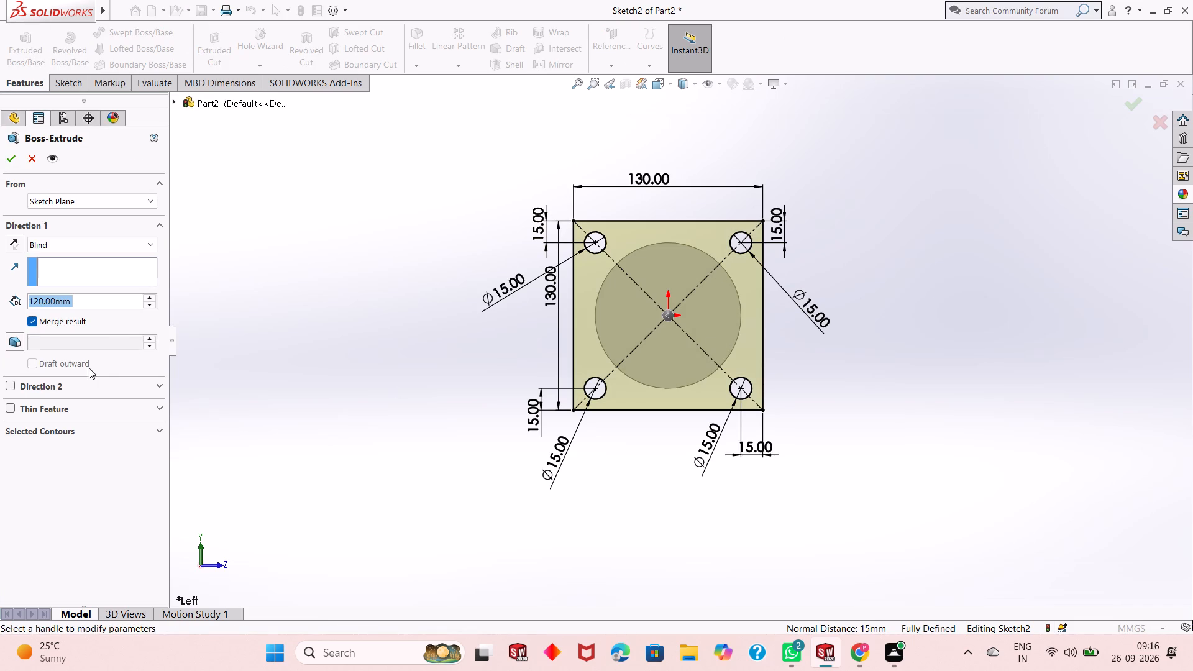
{"action": "middle_click_drag", "start_coordinate": [763, 361], "coordinate": [696, 411]}
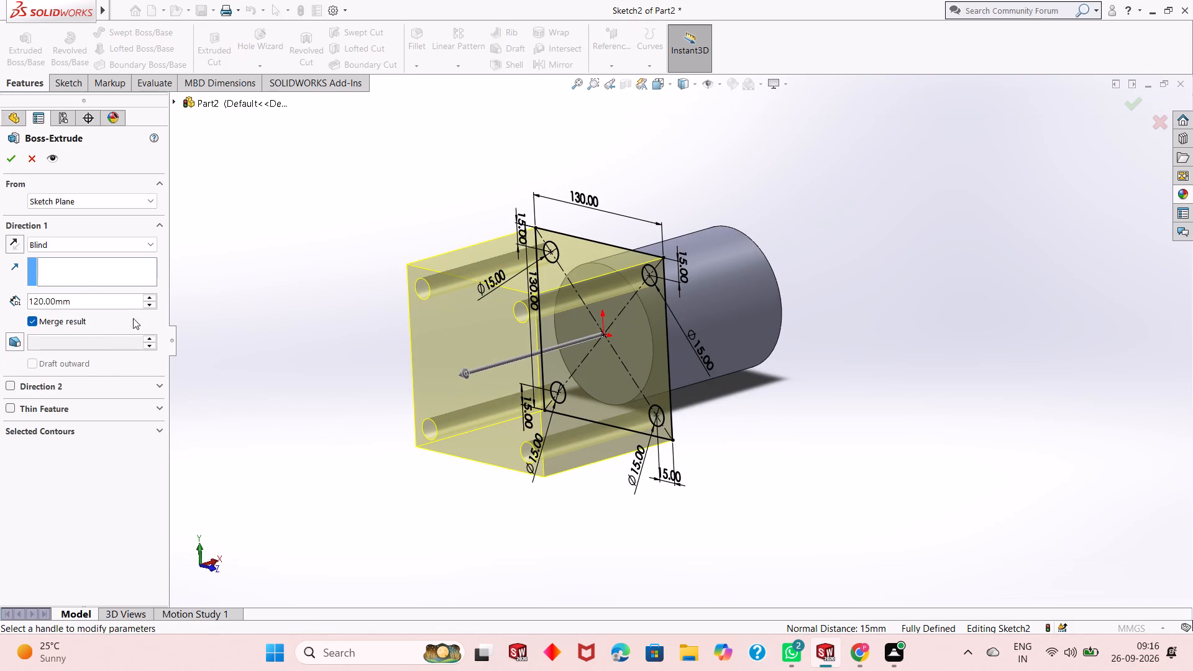
{"action": "left_click", "coordinate": [11, 240]}
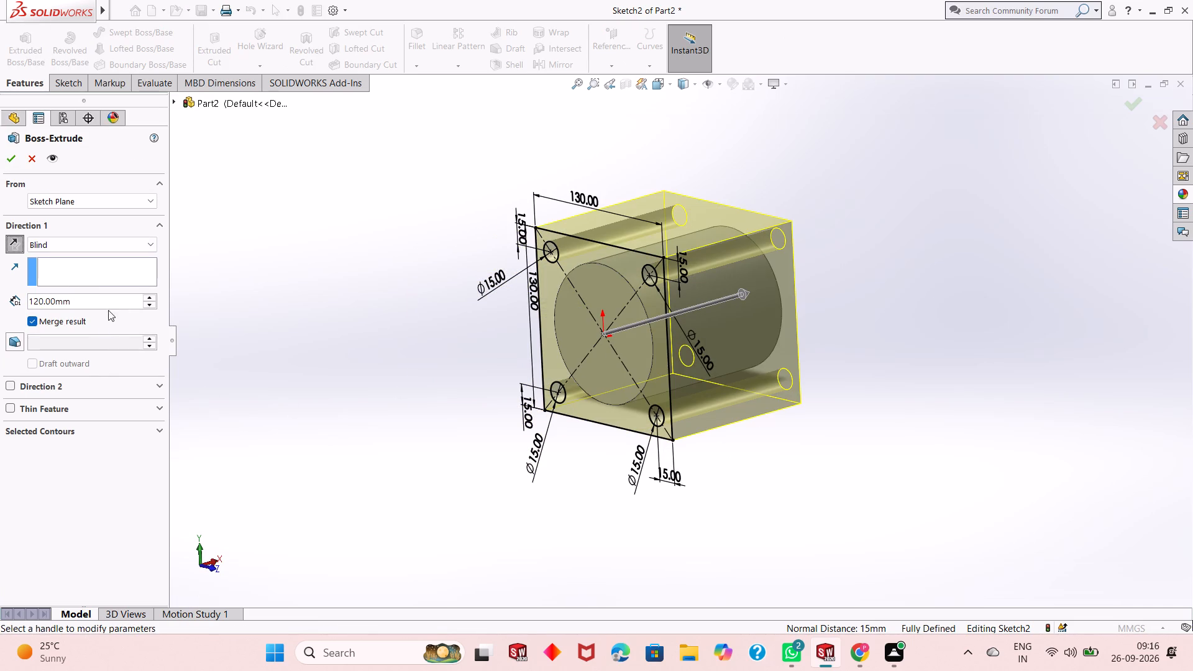
{"action": "double_click", "coordinate": [107, 304]}
{"action": "type", "text": "10"}
{"action": "key", "text": "Return"}
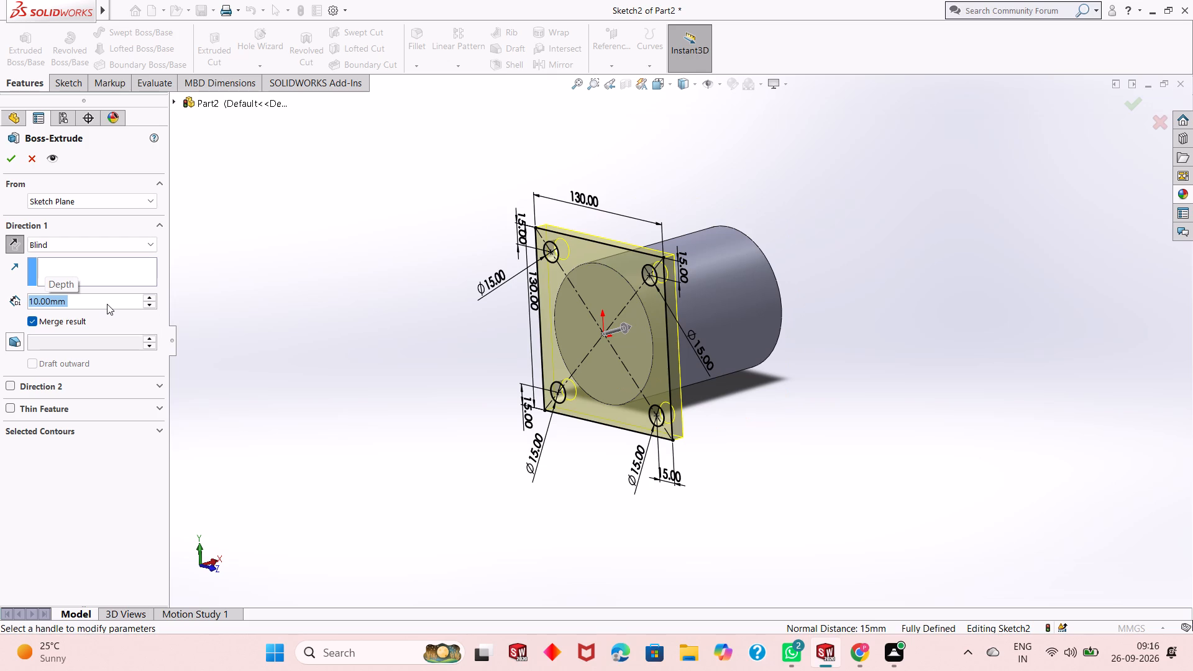
{"action": "type", "text": "15"}
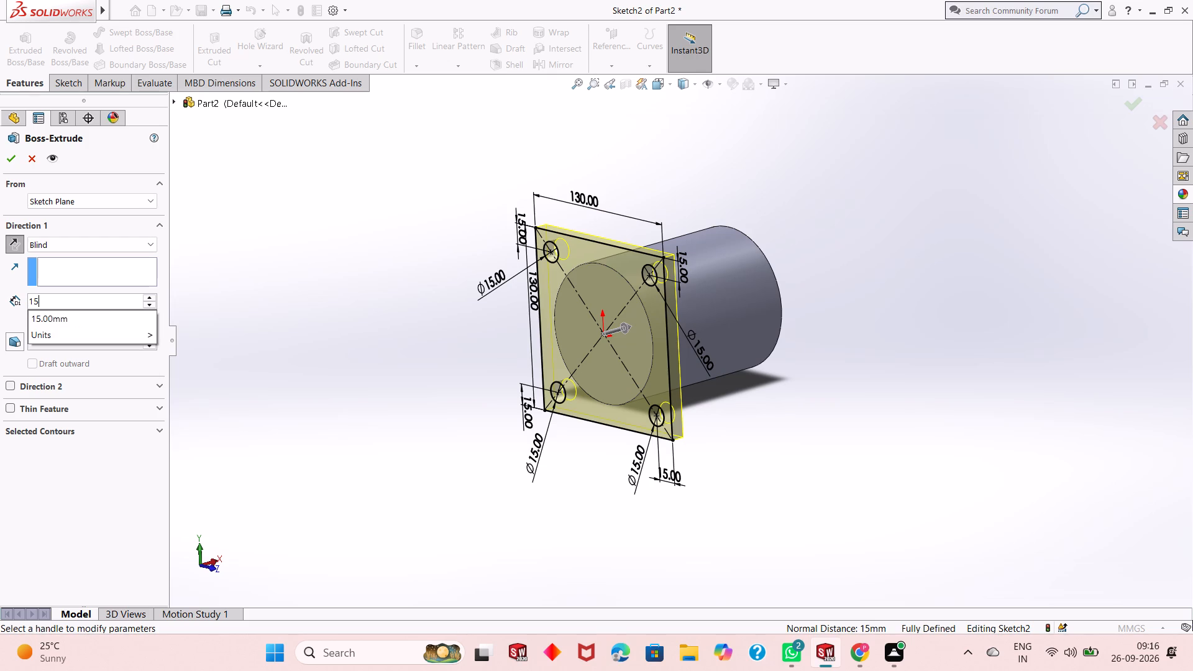
{"action": "key", "text": "Return"}
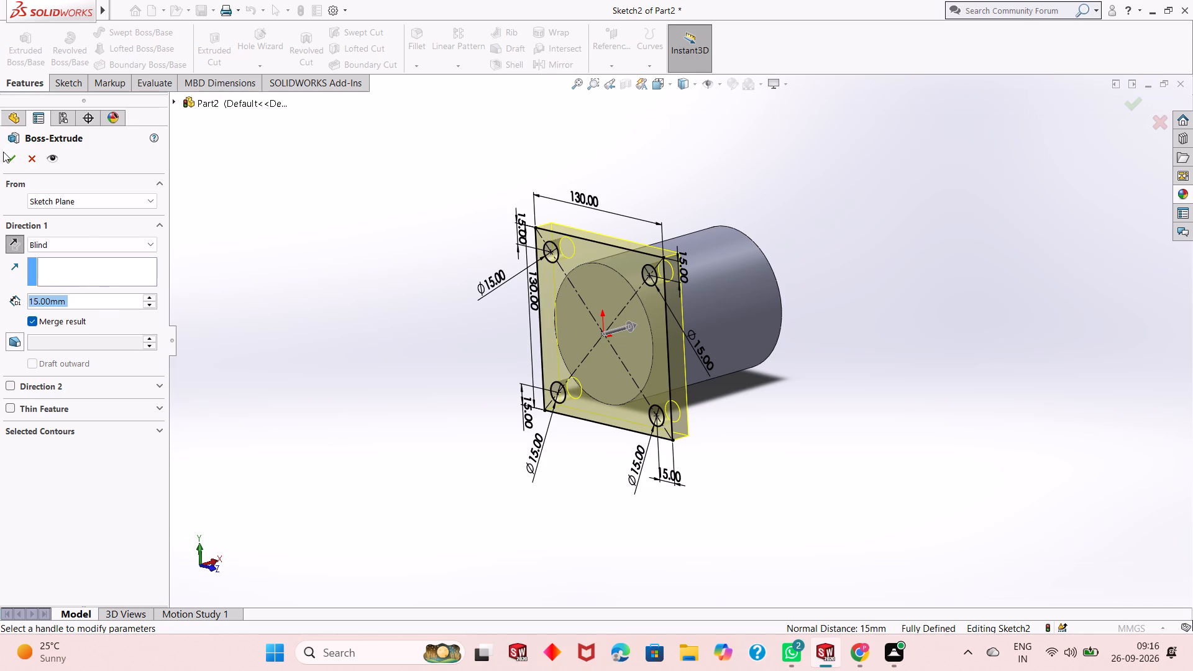
{"action": "left_click", "coordinate": [11, 158]}
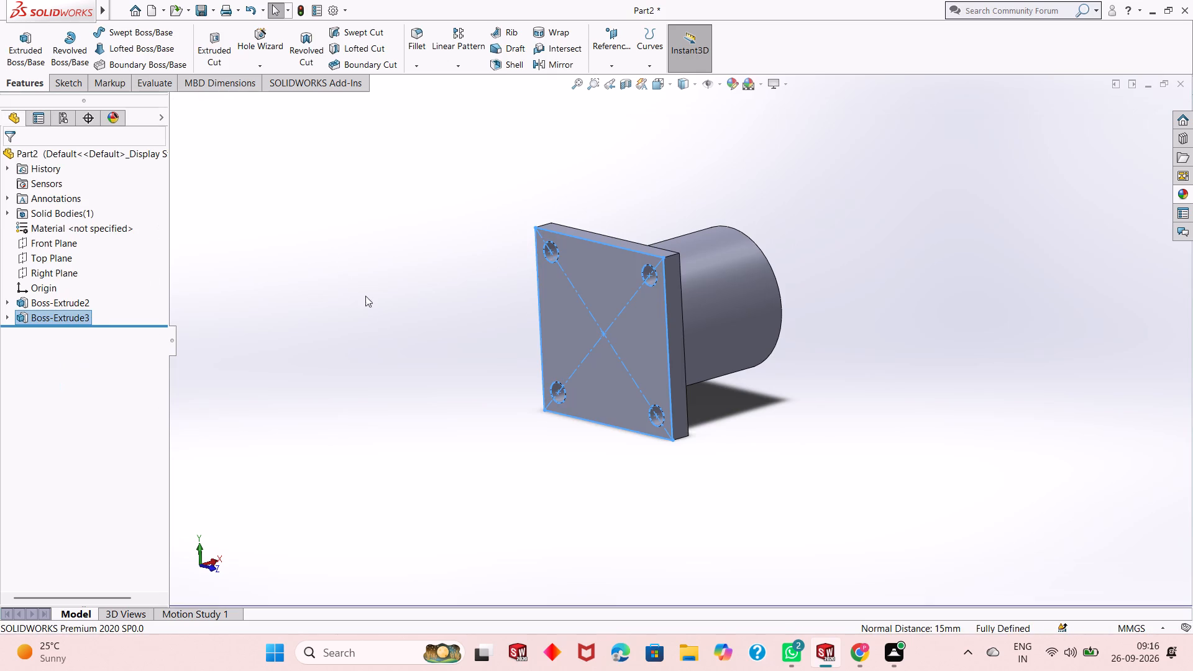
{"action": "left_click", "coordinate": [378, 315]}
Start a new sketch on the cylinder's free end face, opposite the existing flange, and view it face-on.
{"action": "scroll", "coordinate": [503, 335], "scroll_direction": "up", "scroll_amount": 3}
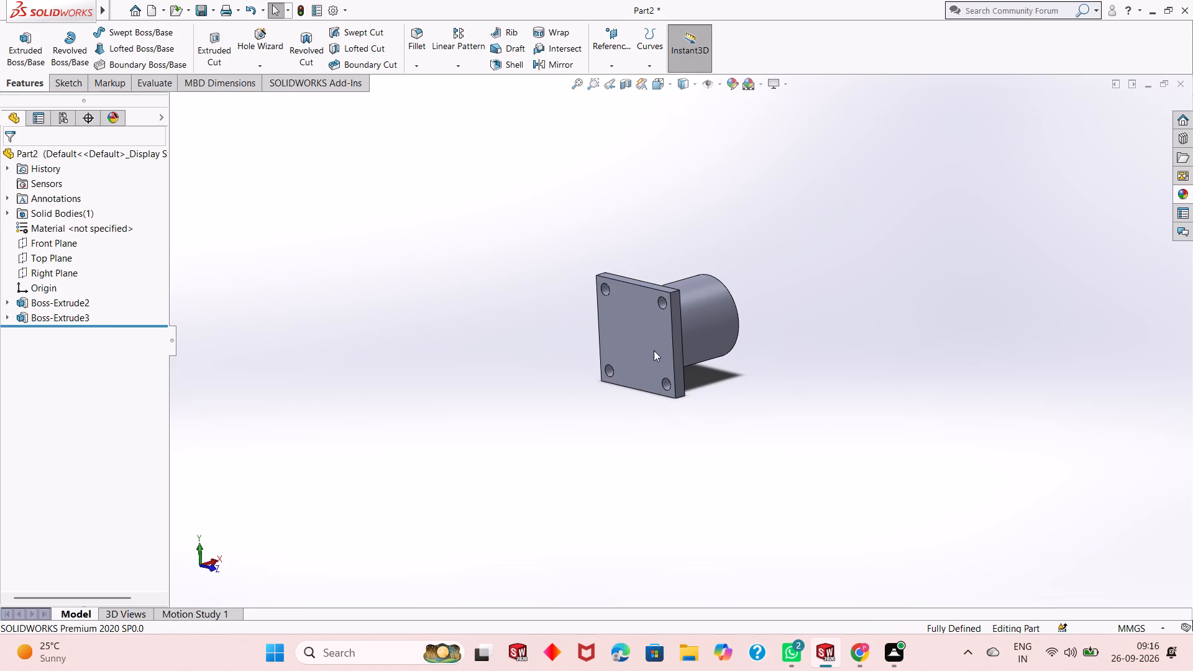
{"action": "scroll", "coordinate": [655, 345], "scroll_direction": "down", "scroll_amount": 5}
{"action": "scroll", "coordinate": [565, 349], "scroll_direction": "up", "scroll_amount": 4}
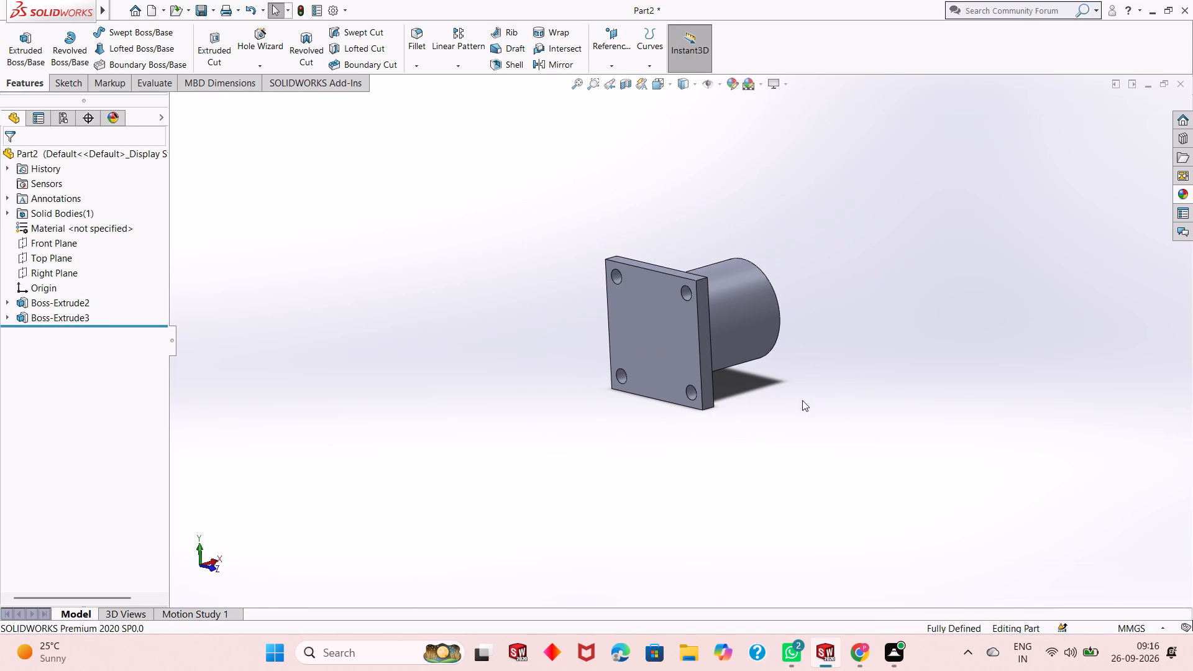
{"action": "middle_click_drag", "start_coordinate": [802, 401], "coordinate": [720, 407]}
{"action": "left_click", "coordinate": [761, 326]}
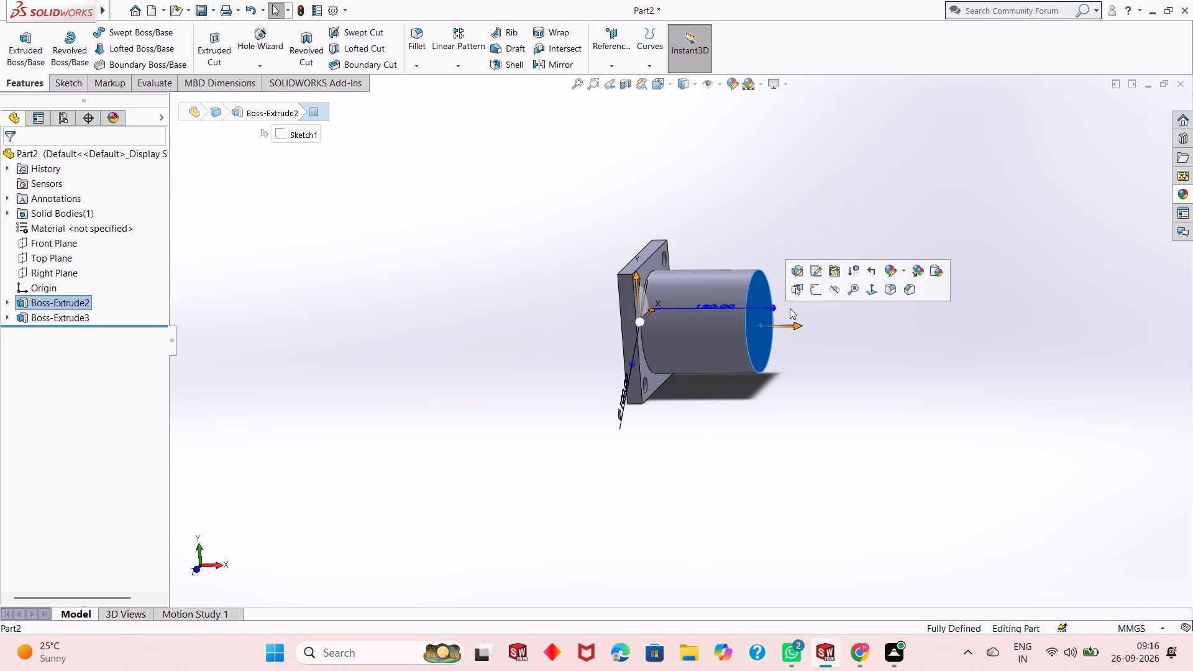
{"action": "left_click", "coordinate": [811, 292]}
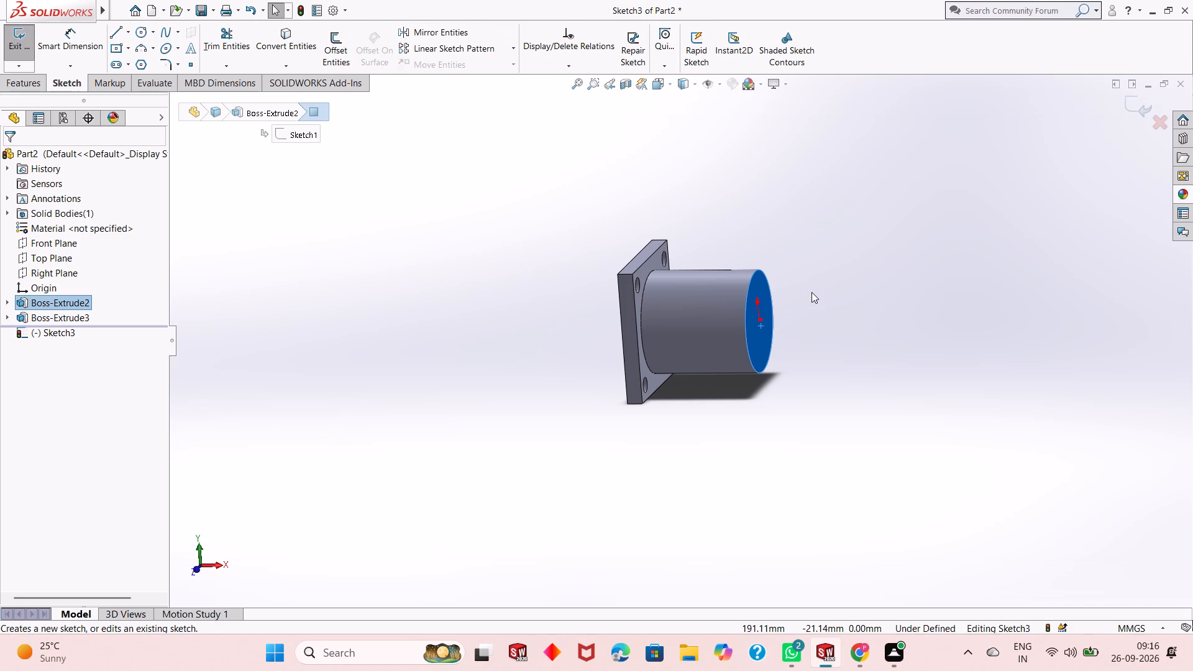
{"action": "key", "text": "ctrl+8"}
{"action": "key", "text": "Escape"}
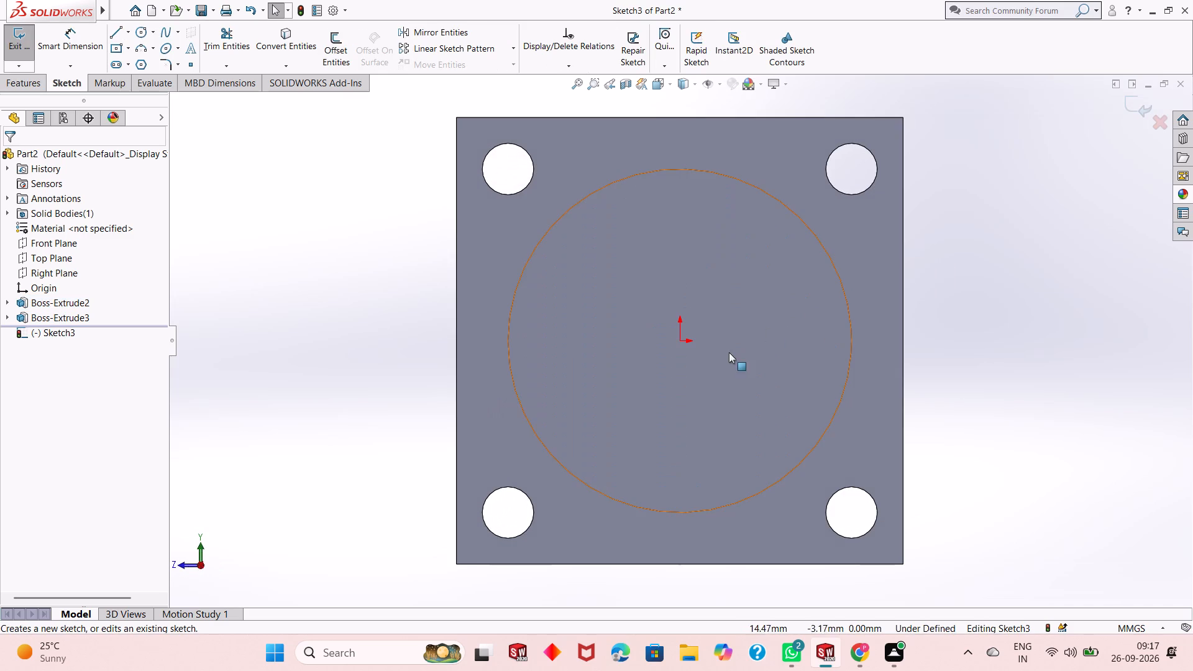
Sketch a center rectangle from the origin, about 164 mm wide and 150 mm high, enclosing the existing flange outline.
{"action": "scroll", "coordinate": [729, 352], "scroll_direction": "up", "scroll_amount": 1}
{"action": "scroll", "coordinate": [638, 337], "scroll_direction": "up", "scroll_amount": 3}
{"action": "scroll", "coordinate": [818, 366], "scroll_direction": "down", "scroll_amount": 2}
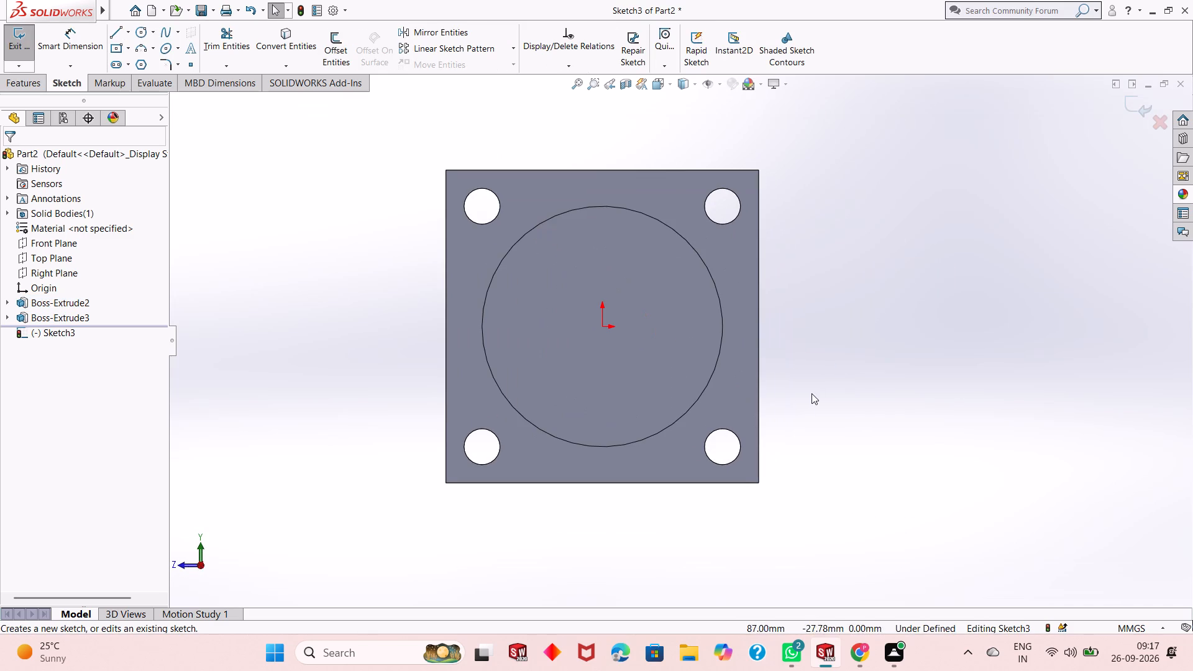
{"action": "scroll", "coordinate": [751, 418], "scroll_direction": "up", "scroll_amount": 1}
{"action": "scroll", "coordinate": [635, 368], "scroll_direction": "down", "scroll_amount": 1}
{"action": "scroll", "coordinate": [648, 367], "scroll_direction": "up", "scroll_amount": 1}
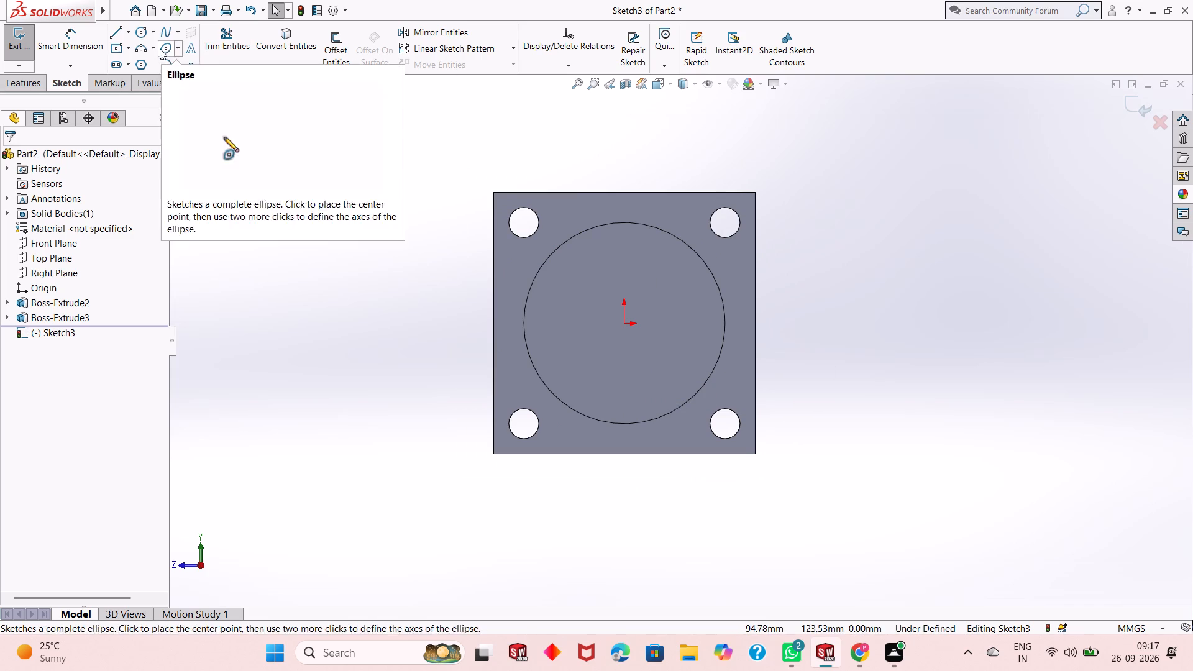
{"action": "left_click", "coordinate": [117, 52]}
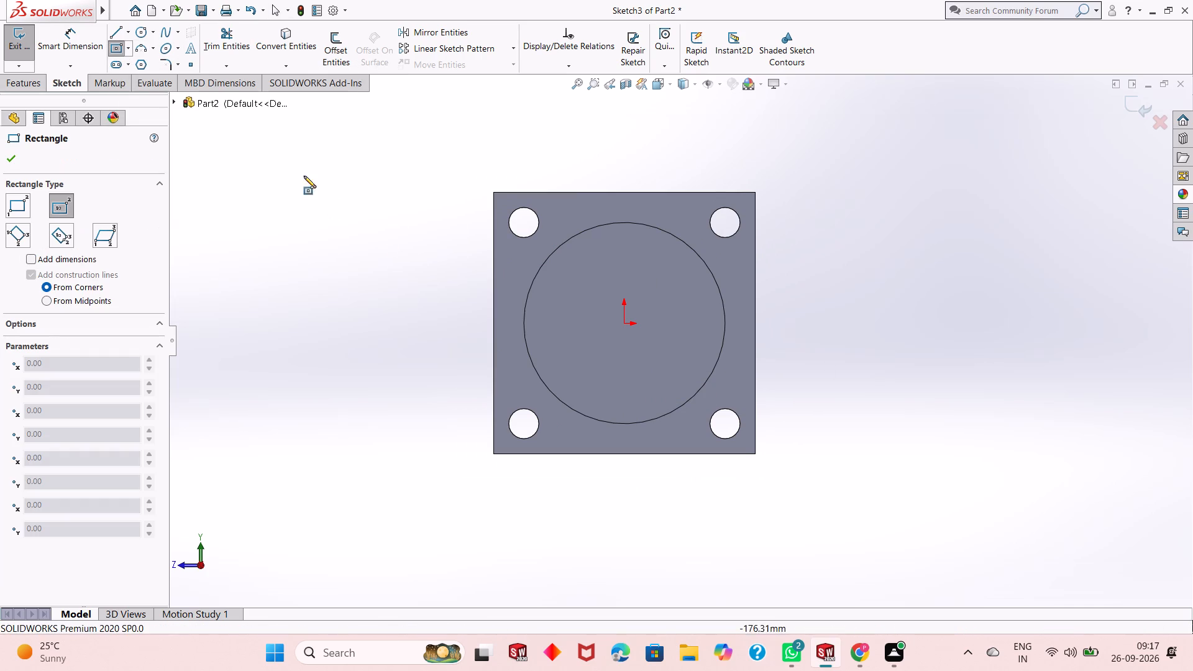
{"action": "left_click", "coordinate": [627, 326]}
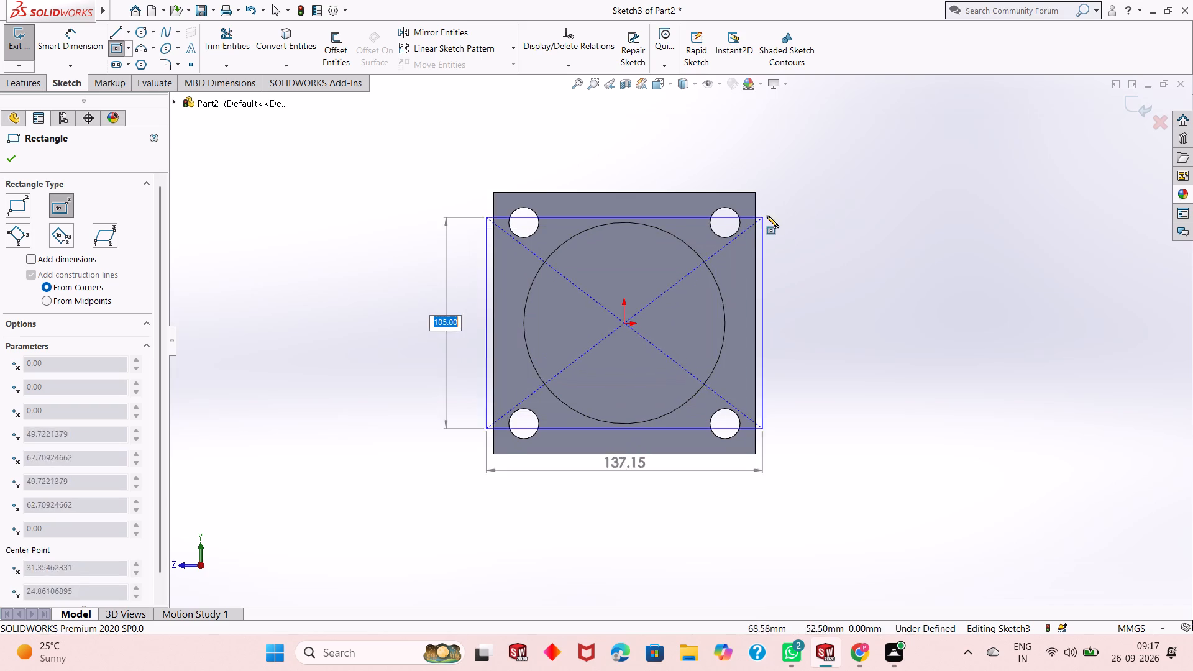
{"action": "left_click", "coordinate": [790, 172]}
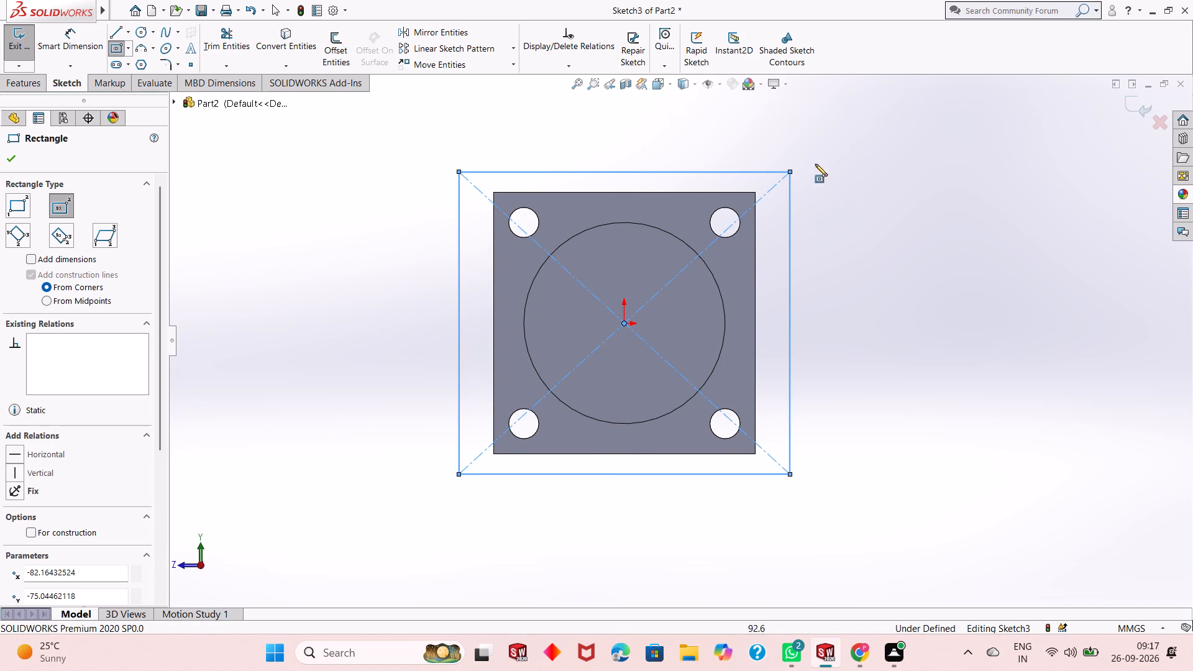
{"action": "right_click", "coordinate": [844, 161]}
{"action": "left_click", "coordinate": [856, 174]}
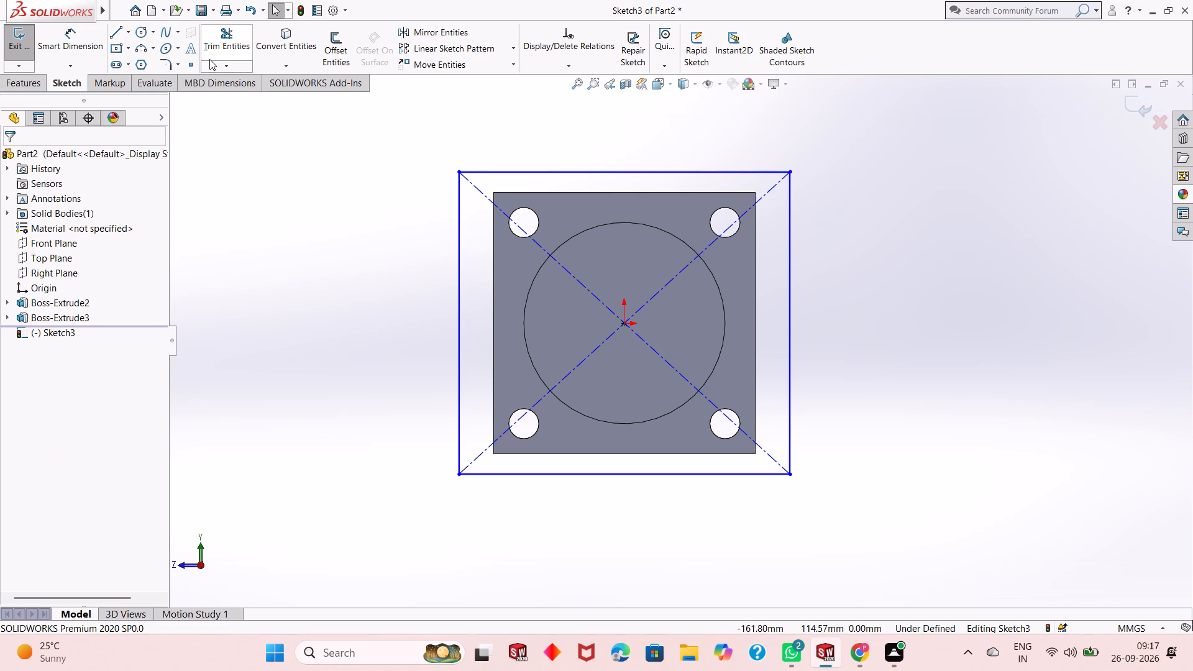
Dimension the rectangle's top and left edges, setting both the width and the height to 130 mm.
{"action": "left_click", "coordinate": [73, 44]}
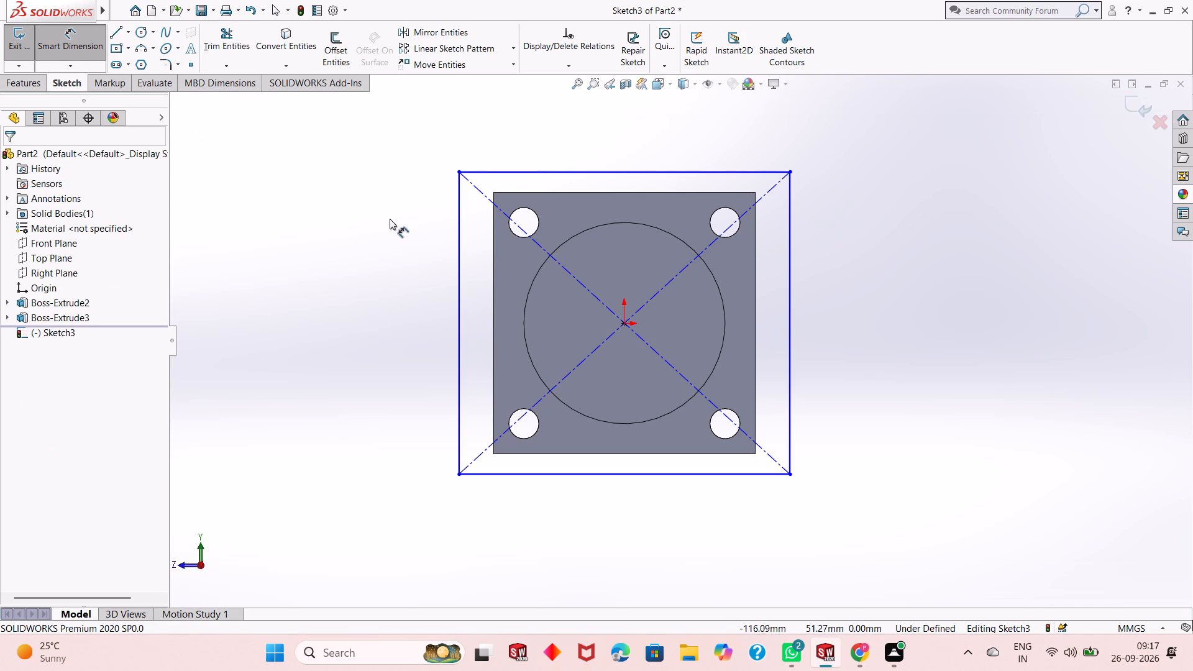
{"action": "left_click", "coordinate": [656, 175]}
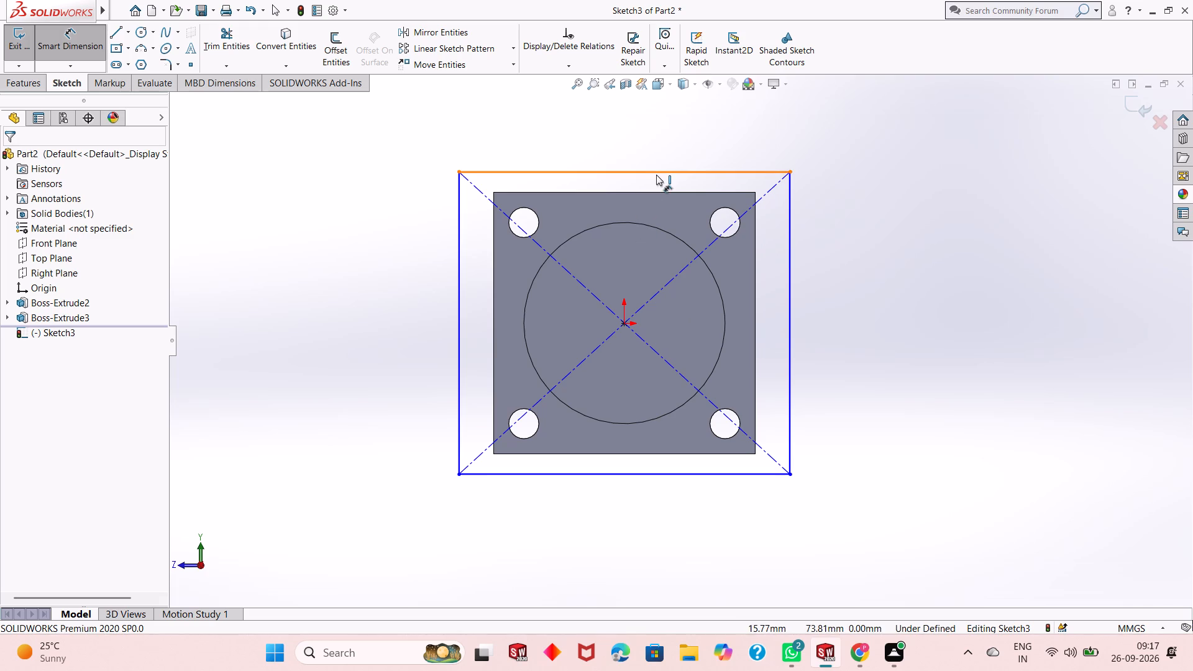
{"action": "left_click", "coordinate": [649, 153]}
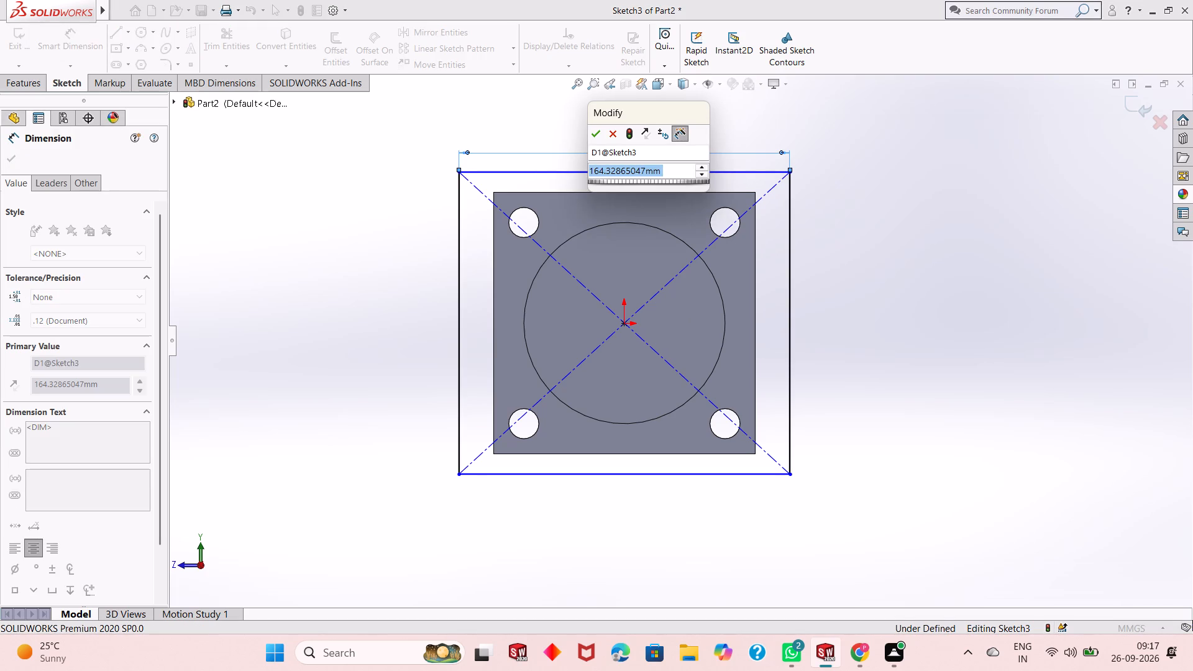
{"action": "type", "text": "130"}
{"action": "key", "text": "Return"}
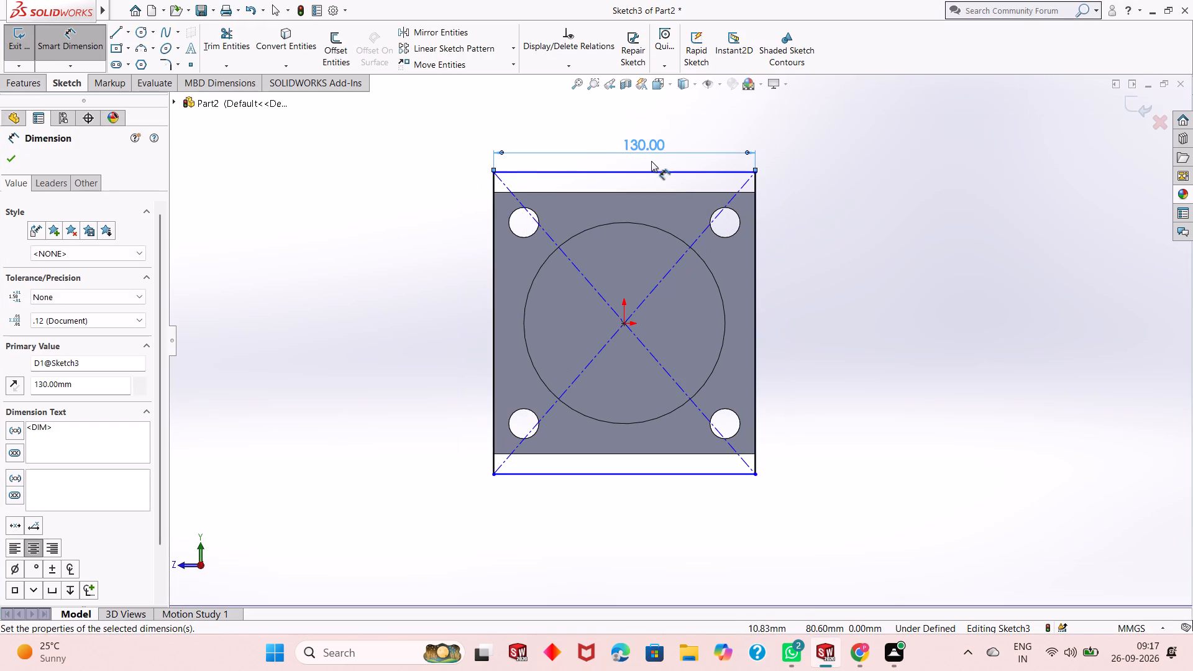
{"action": "left_click", "coordinate": [496, 184]}
{"action": "left_click", "coordinate": [420, 203]}
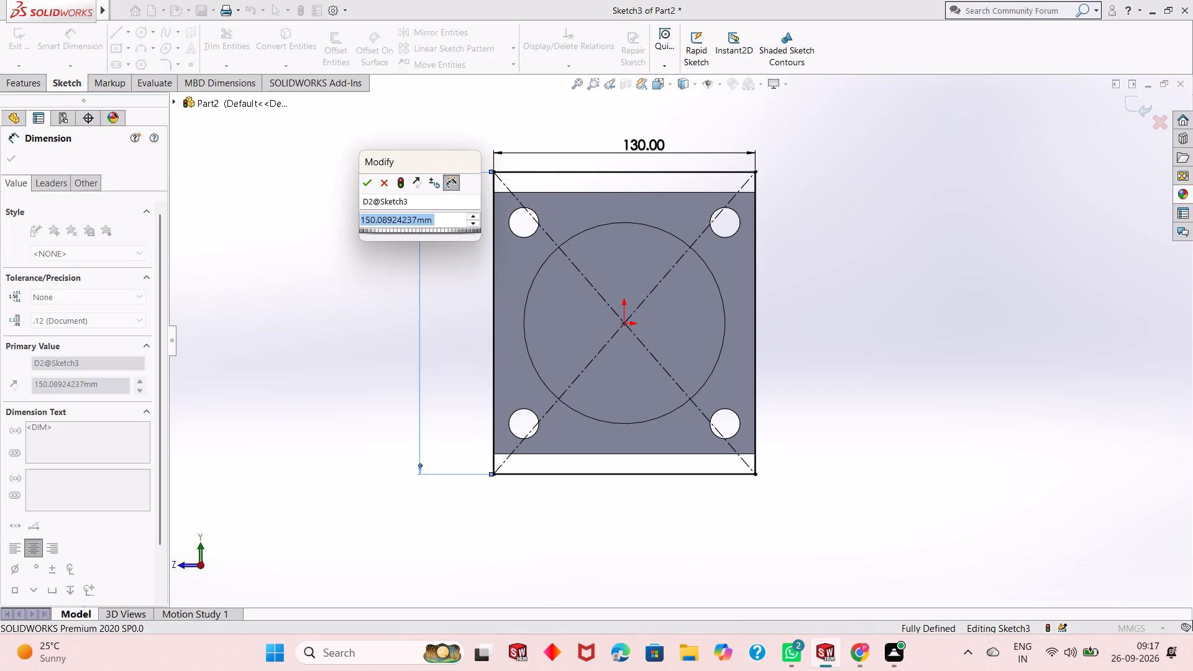
{"action": "type", "text": "130"}
{"action": "key", "text": "Return"}
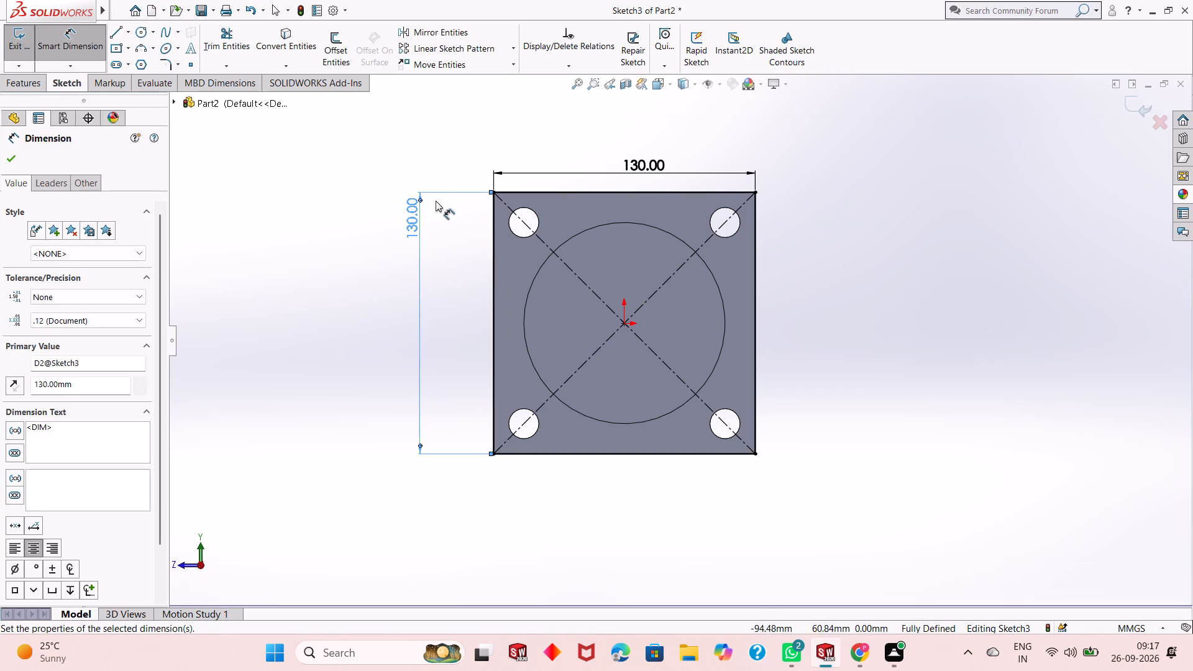
{"action": "right_click", "coordinate": [357, 201]}
{"action": "left_click", "coordinate": [381, 239]}
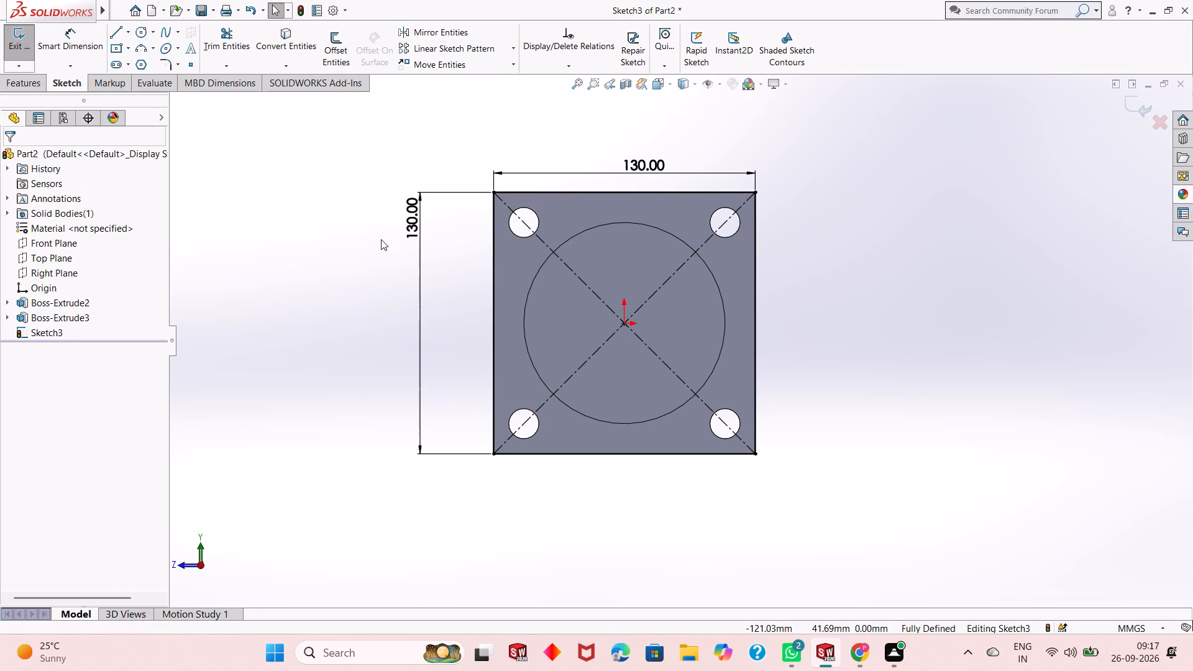
Sketch four circles about 15 mm in diameter, centred on the existing flange's four corner holes and matching their outlines.
{"action": "left_click", "coordinate": [135, 33]}
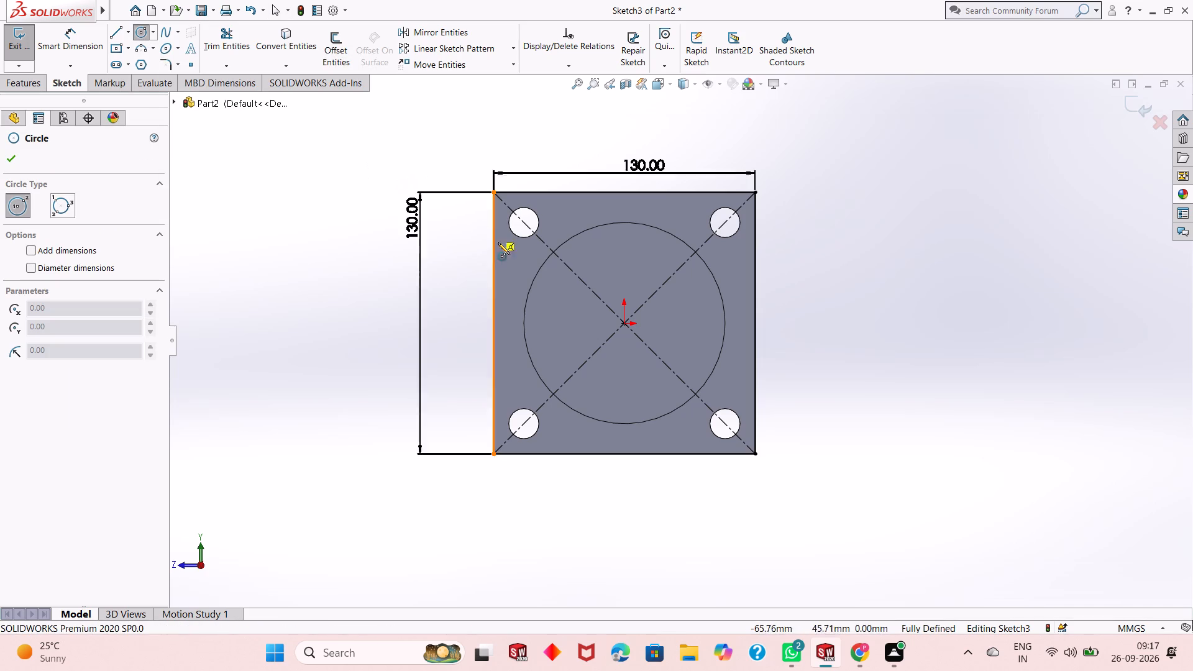
{"action": "left_click", "coordinate": [524, 224]}
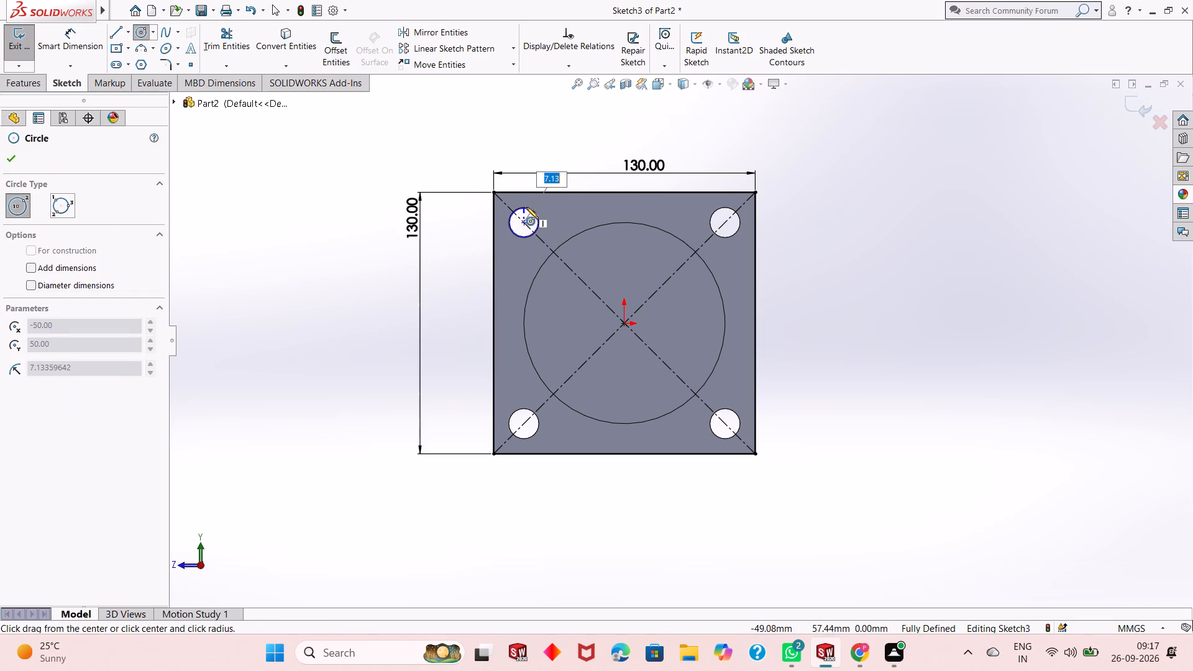
{"action": "left_click", "coordinate": [526, 208]}
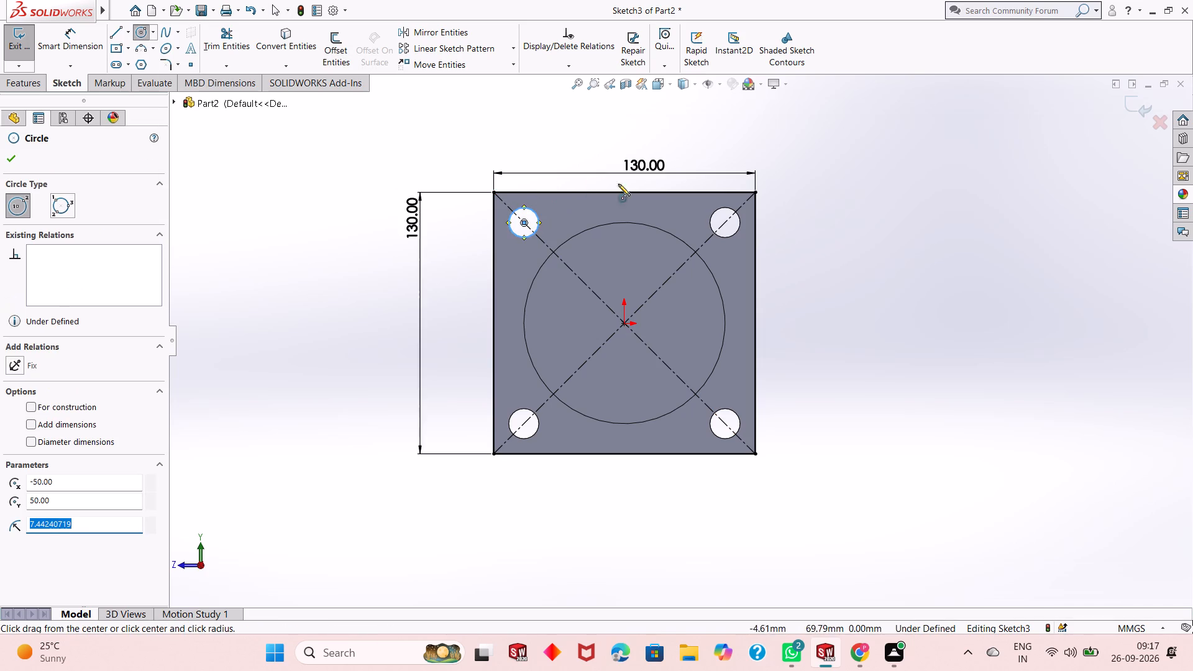
{"action": "left_click", "coordinate": [724, 222]}
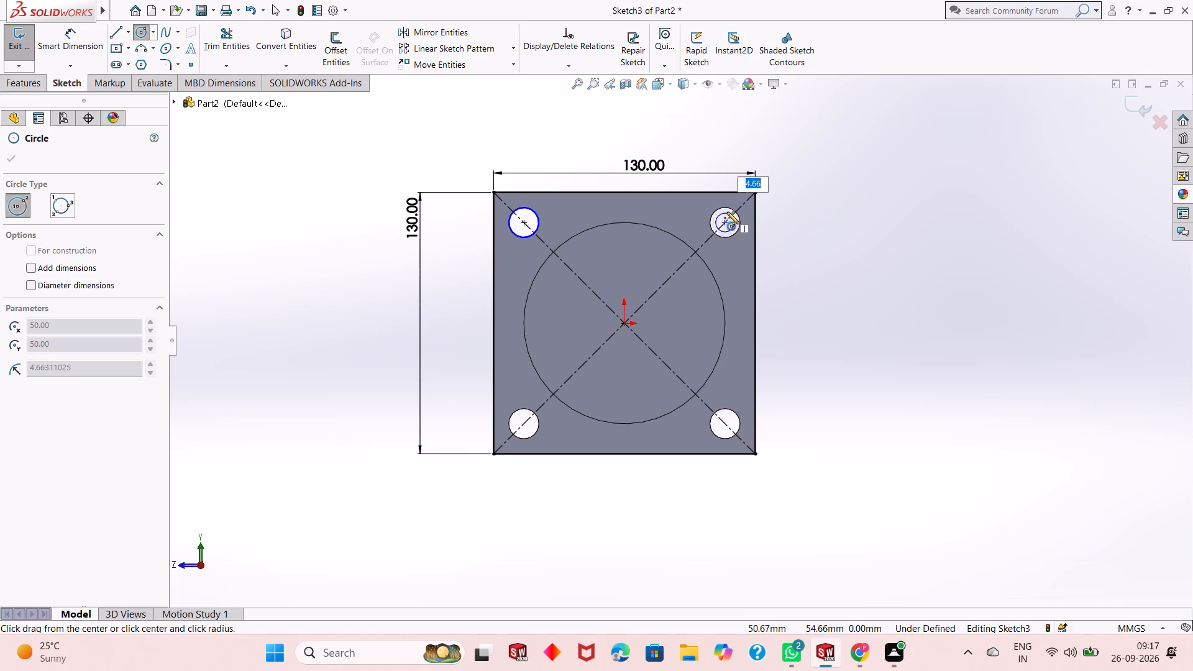
{"action": "left_click", "coordinate": [729, 207]}
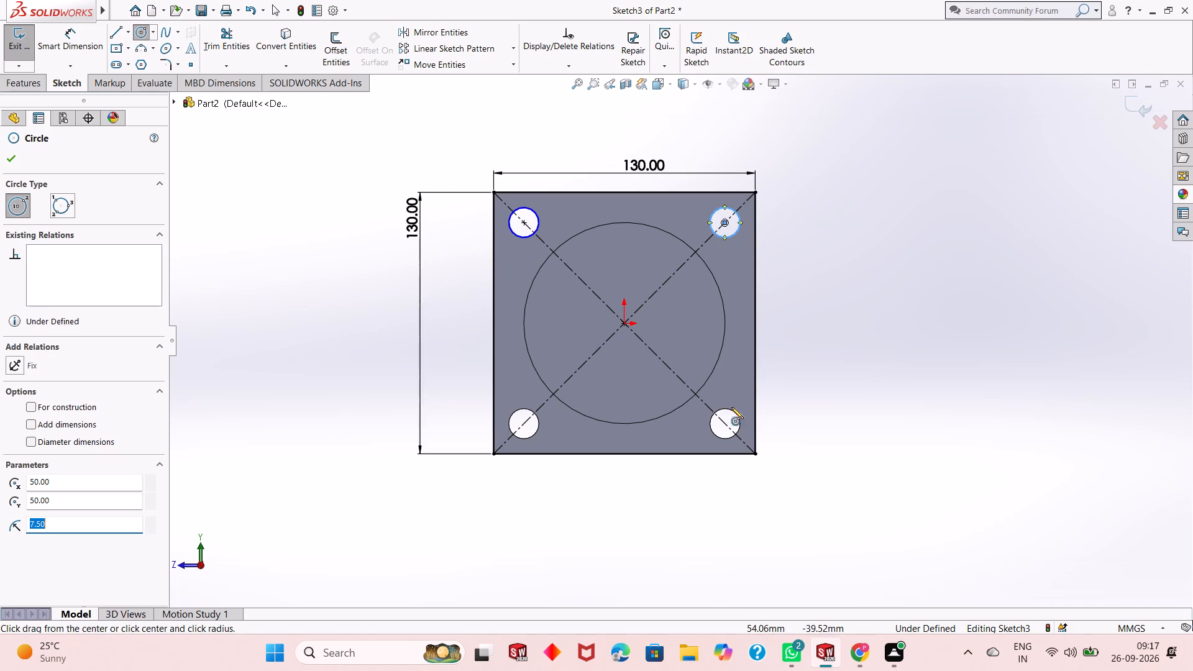
{"action": "left_click", "coordinate": [724, 423]}
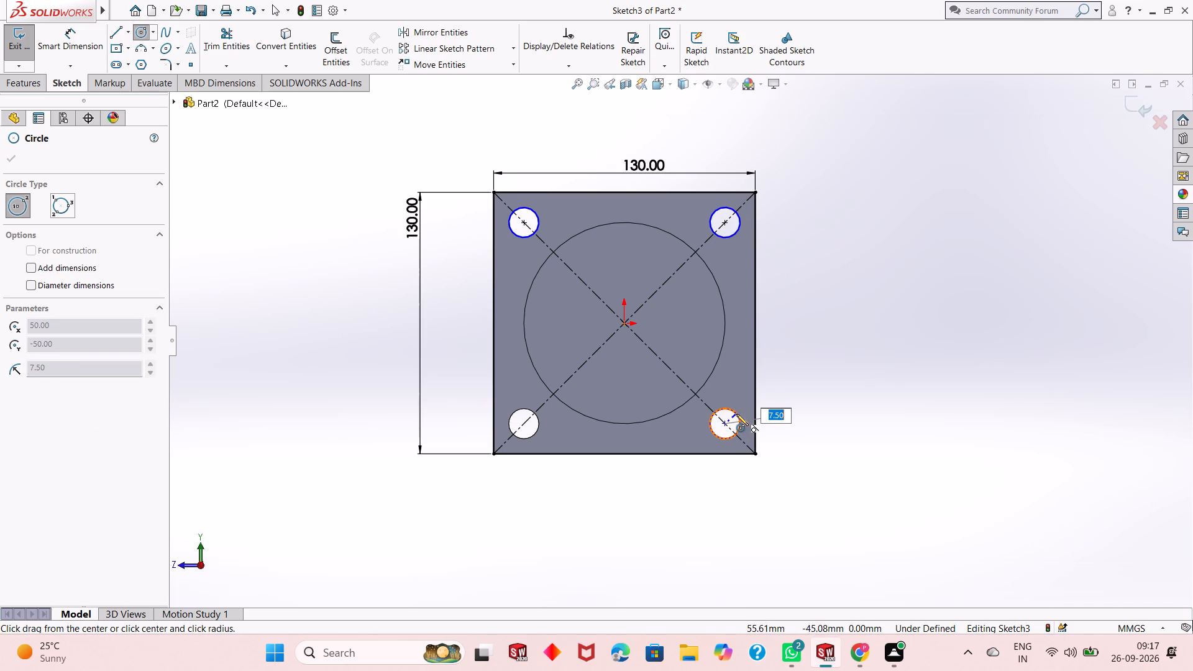
{"action": "left_click", "coordinate": [736, 414]}
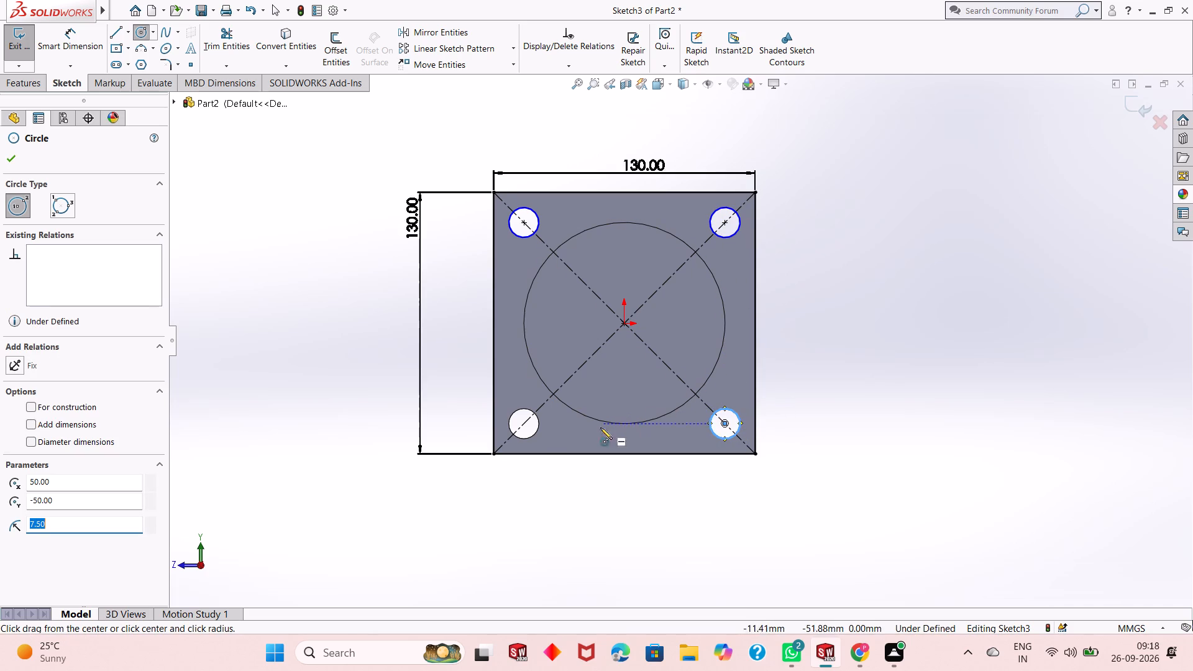
{"action": "left_click", "coordinate": [524, 424]}
{"action": "left_click", "coordinate": [527, 409]}
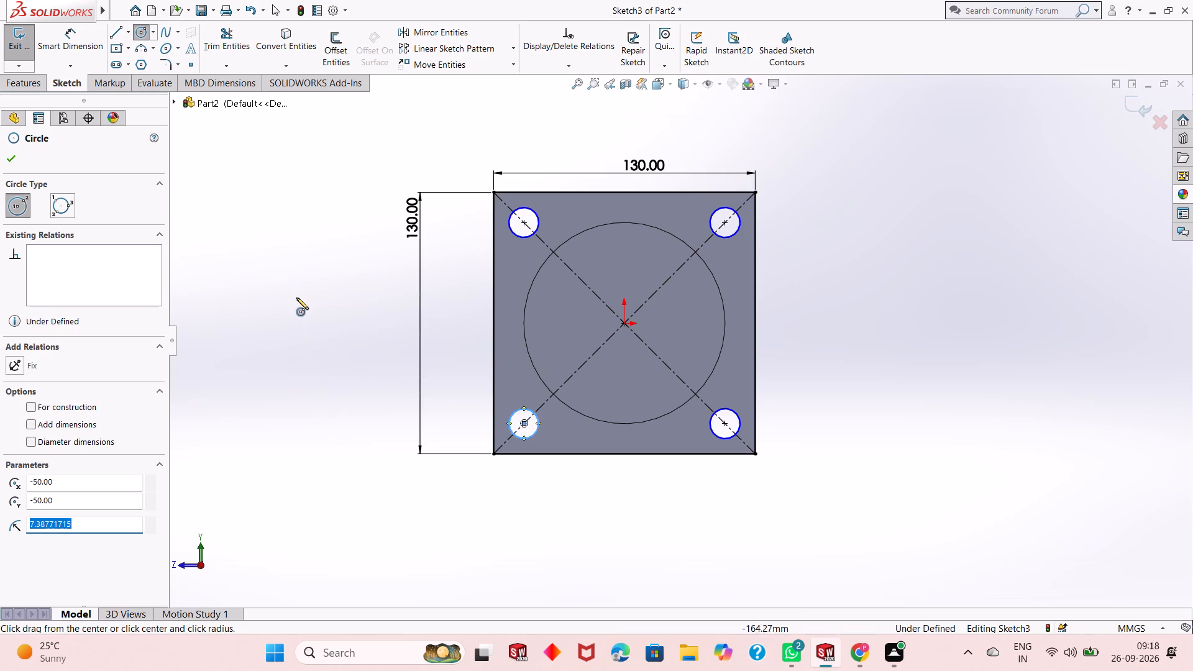
{"action": "right_click", "coordinate": [298, 292]}
{"action": "left_click", "coordinate": [342, 299]}
{"action": "left_click", "coordinate": [357, 276]}
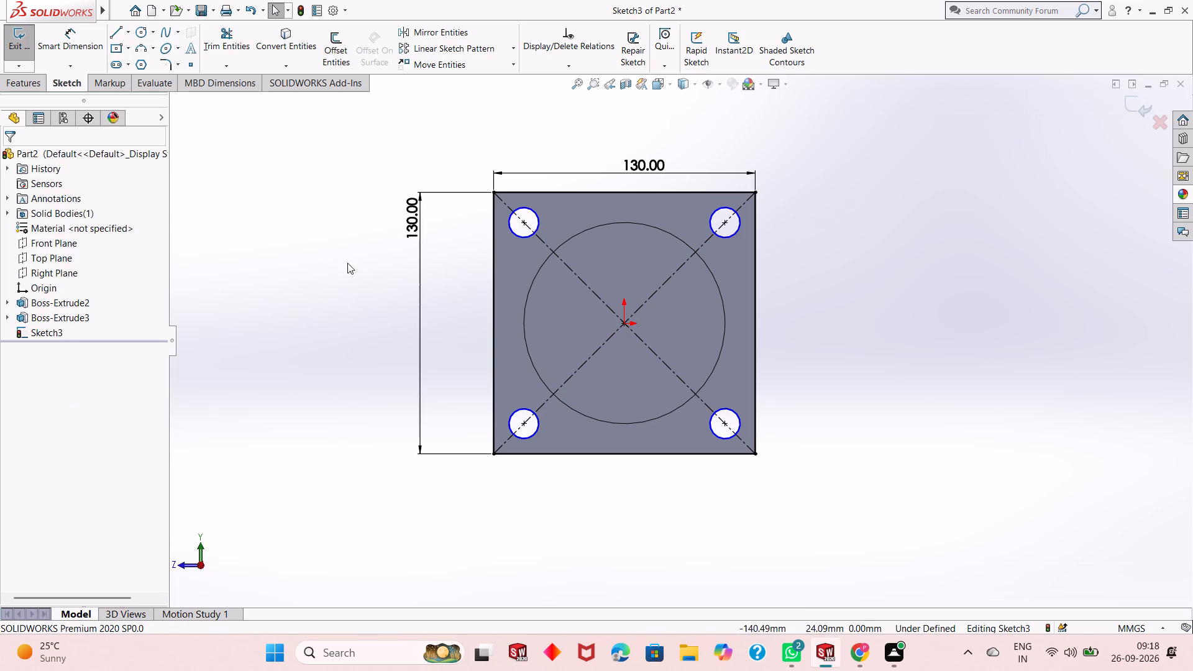
Dimension the upper-left circle and set its diameter to 15 mm.
{"action": "left_click", "coordinate": [59, 48]}
{"action": "left_click", "coordinate": [514, 232]}
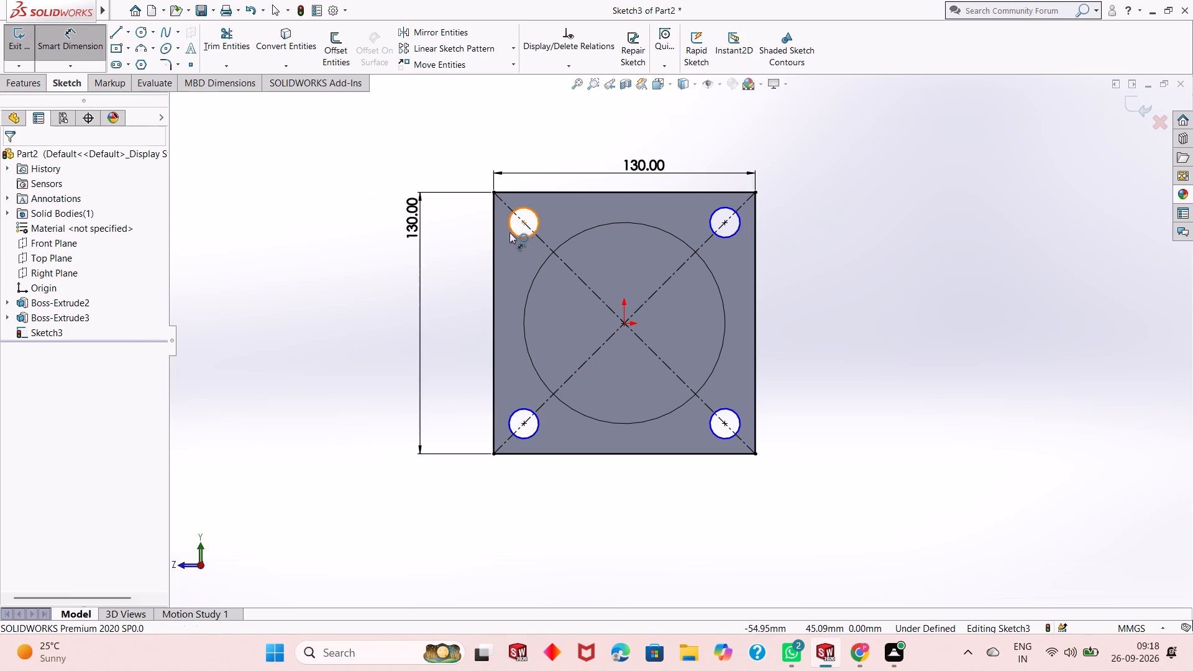
{"action": "left_click", "coordinate": [455, 257]}
{"action": "type", "text": "15"}
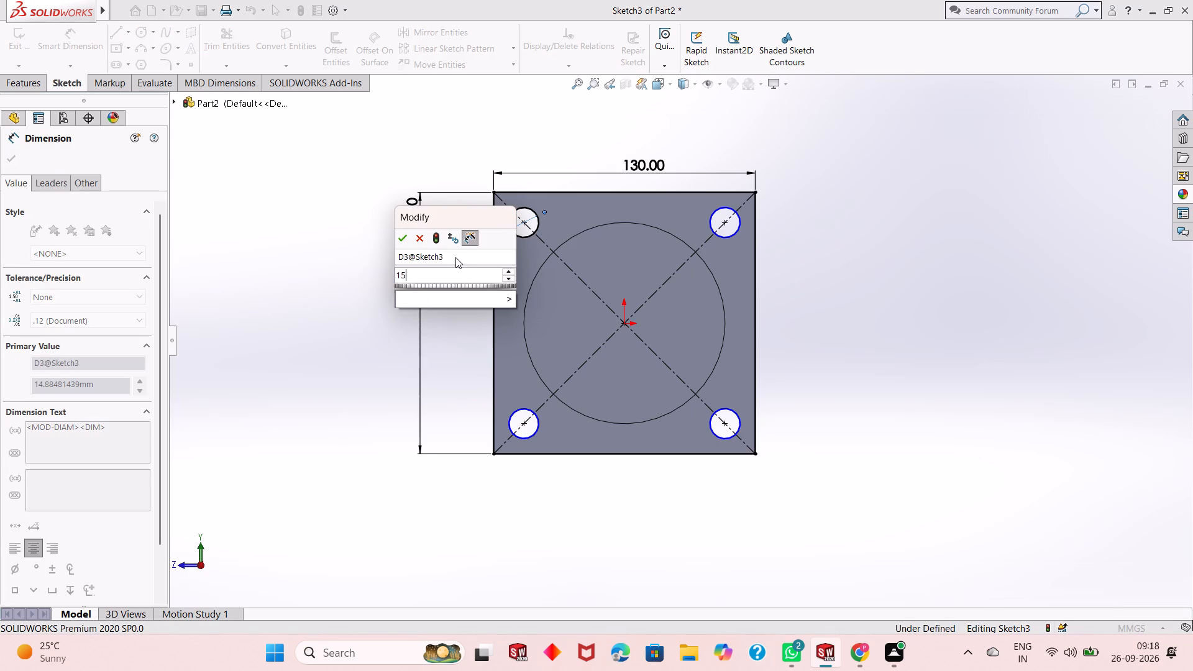
{"action": "key", "text": "Return"}
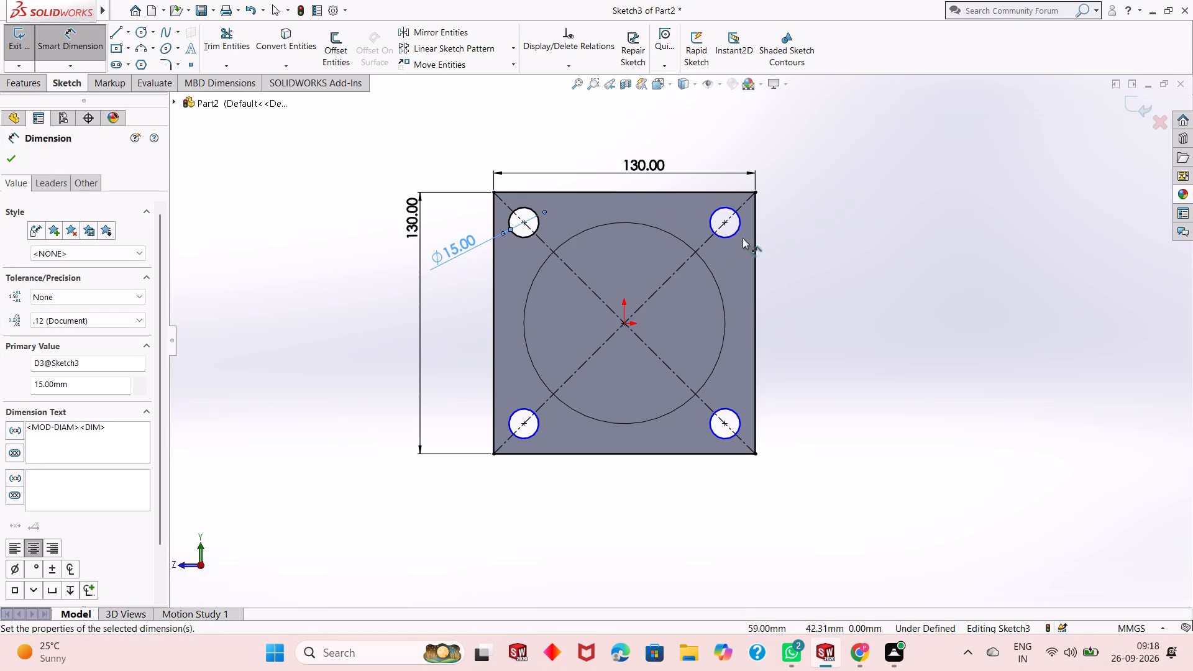
Dimension the upper-right and lower-right circles with 15 mm diameters.
{"action": "left_click", "coordinate": [738, 234]}
{"action": "left_click", "coordinate": [784, 263]}
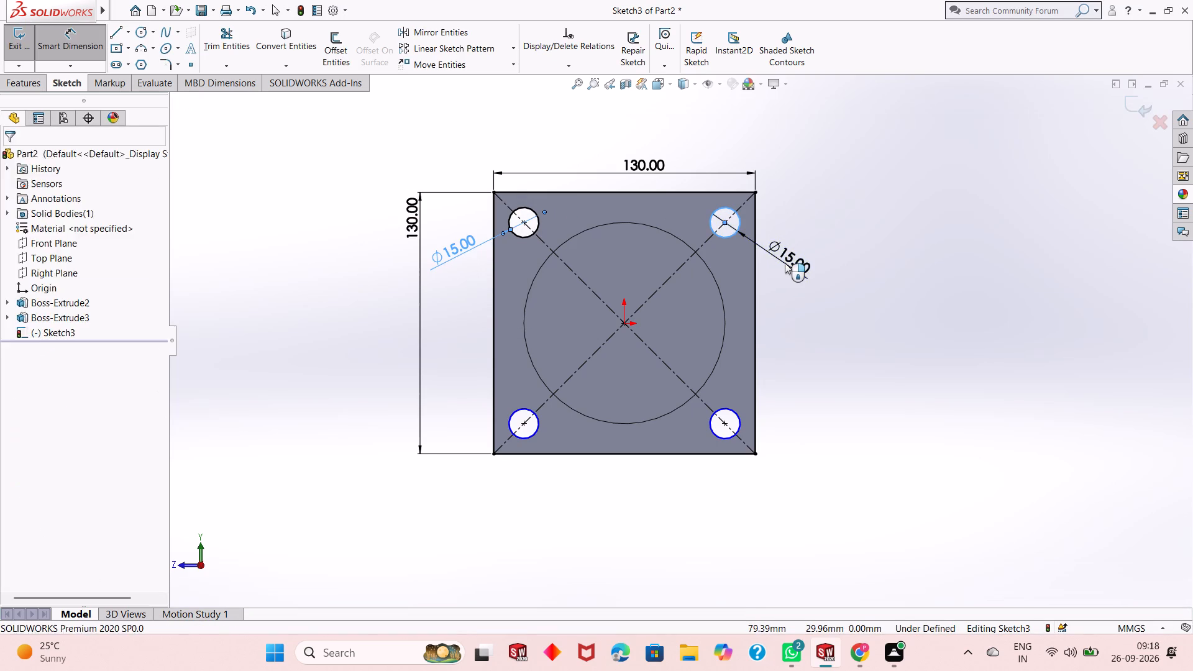
{"action": "left_click", "coordinate": [725, 249]}
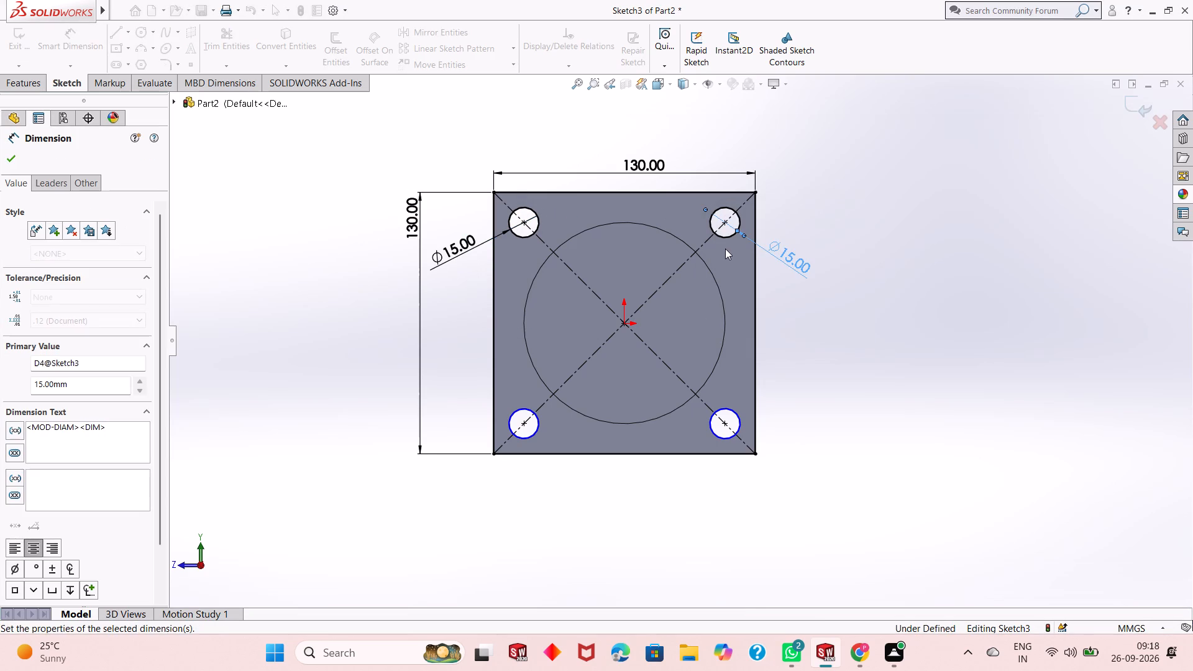
{"action": "left_click", "coordinate": [726, 441]}
{"action": "left_click", "coordinate": [687, 492]}
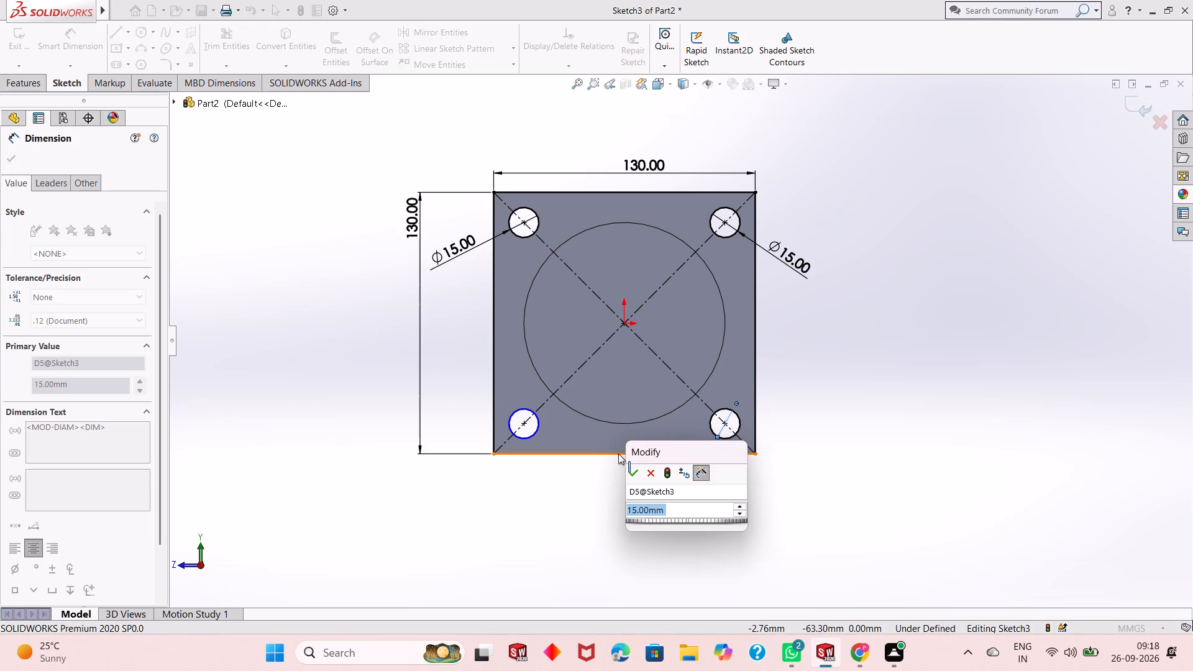
{"action": "left_click", "coordinate": [631, 481]}
{"action": "left_click", "coordinate": [634, 477]}
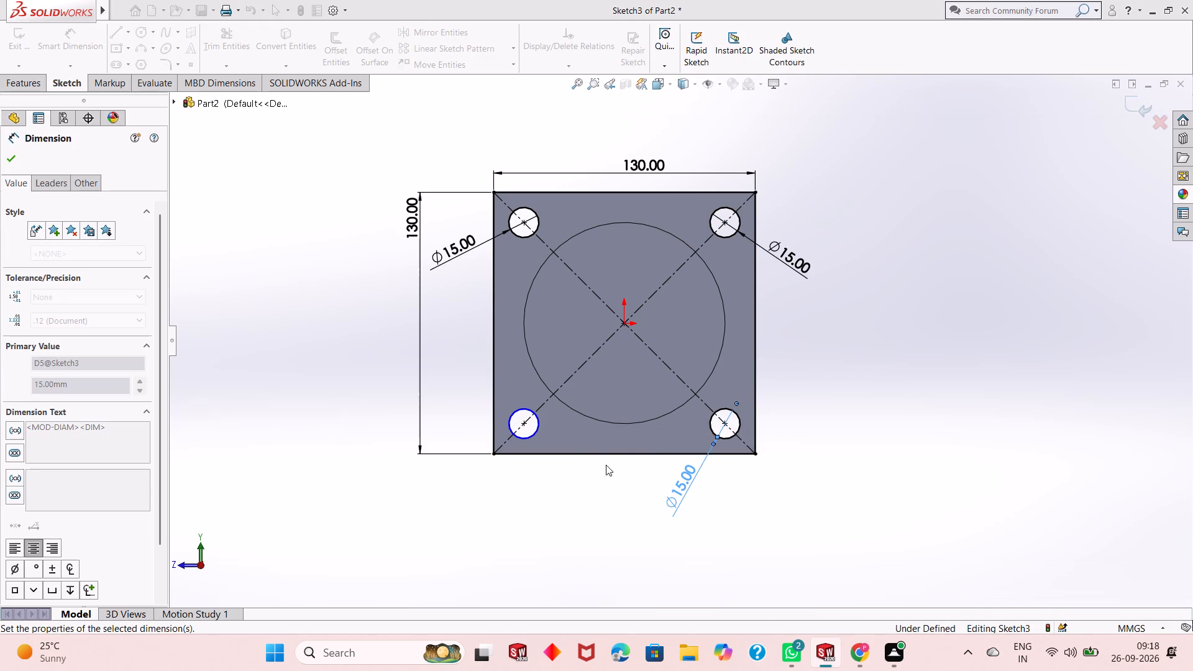
Dimension the lower-left circle and set its diameter to 15 mm.
{"action": "left_click", "coordinate": [511, 433]}
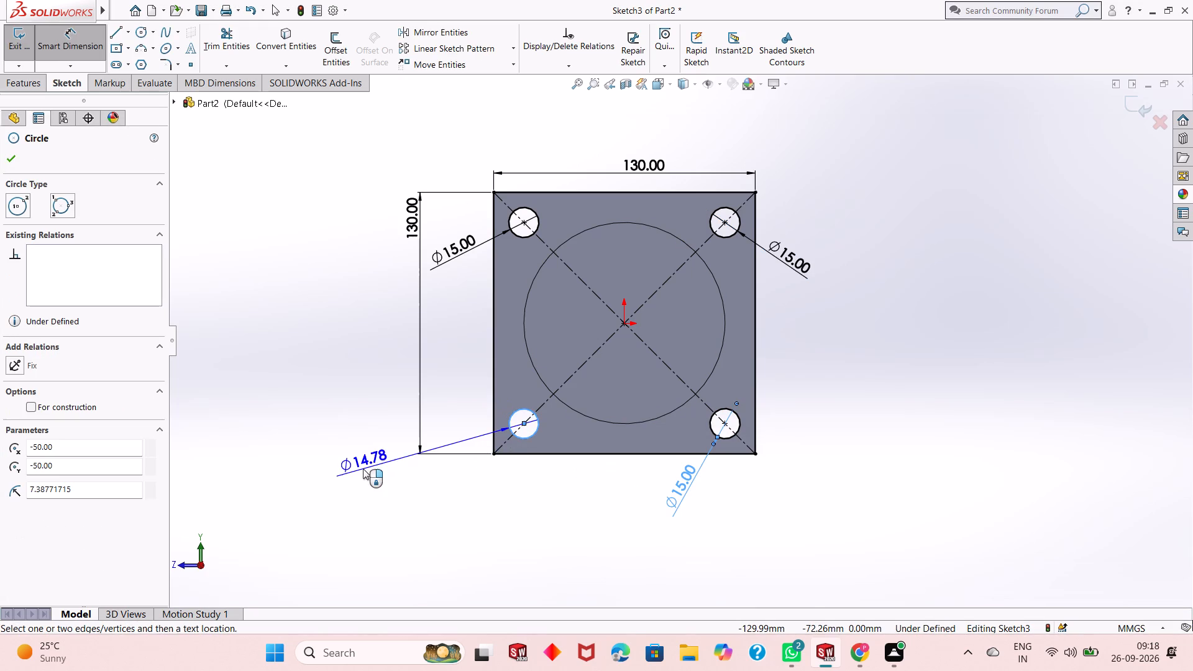
{"action": "left_click", "coordinate": [362, 470]}
{"action": "type", "text": "15"}
{"action": "key", "text": "Return"}
{"action": "right_click", "coordinate": [356, 344]}
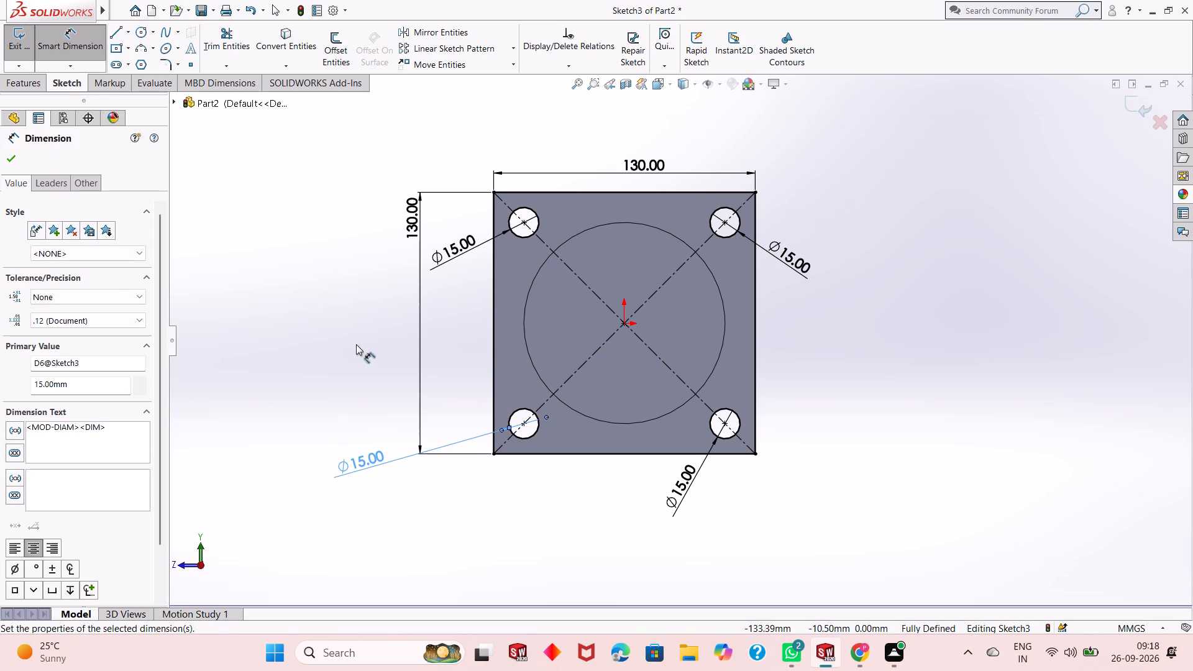
{"action": "left_click", "coordinate": [381, 381]}
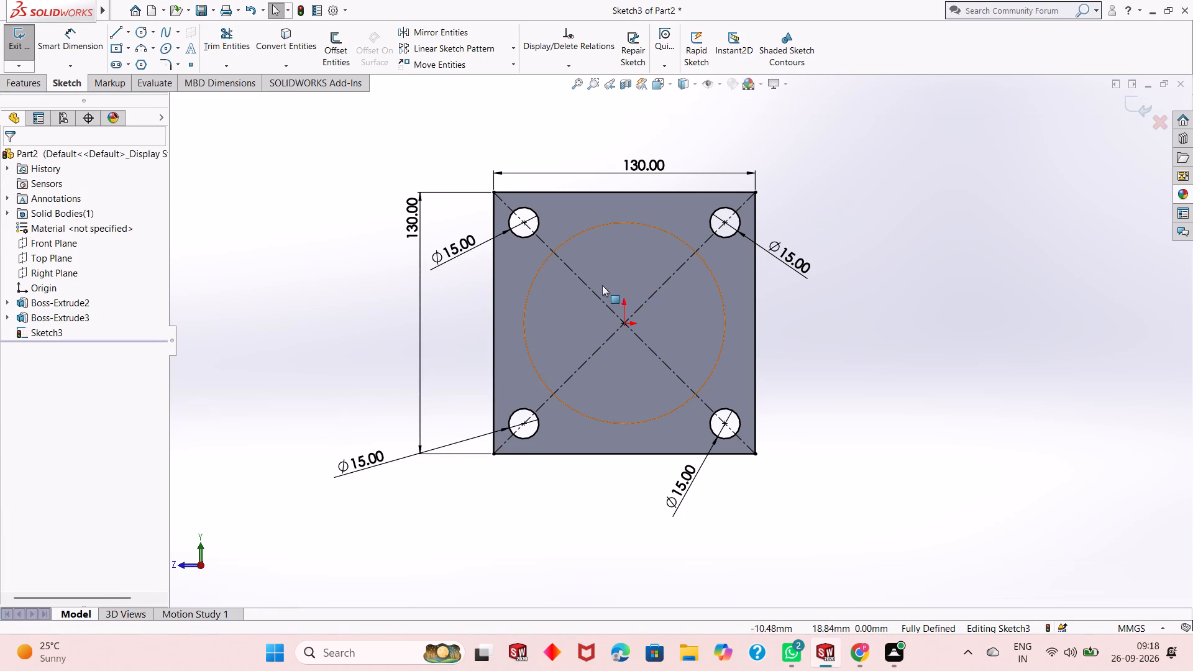
Extrude the square four-hole profile 15 mm as a blind boss, reversed to run back along the cylinder, with merged result.
{"action": "middle_click_drag", "start_coordinate": [772, 311], "coordinate": [773, 312]}
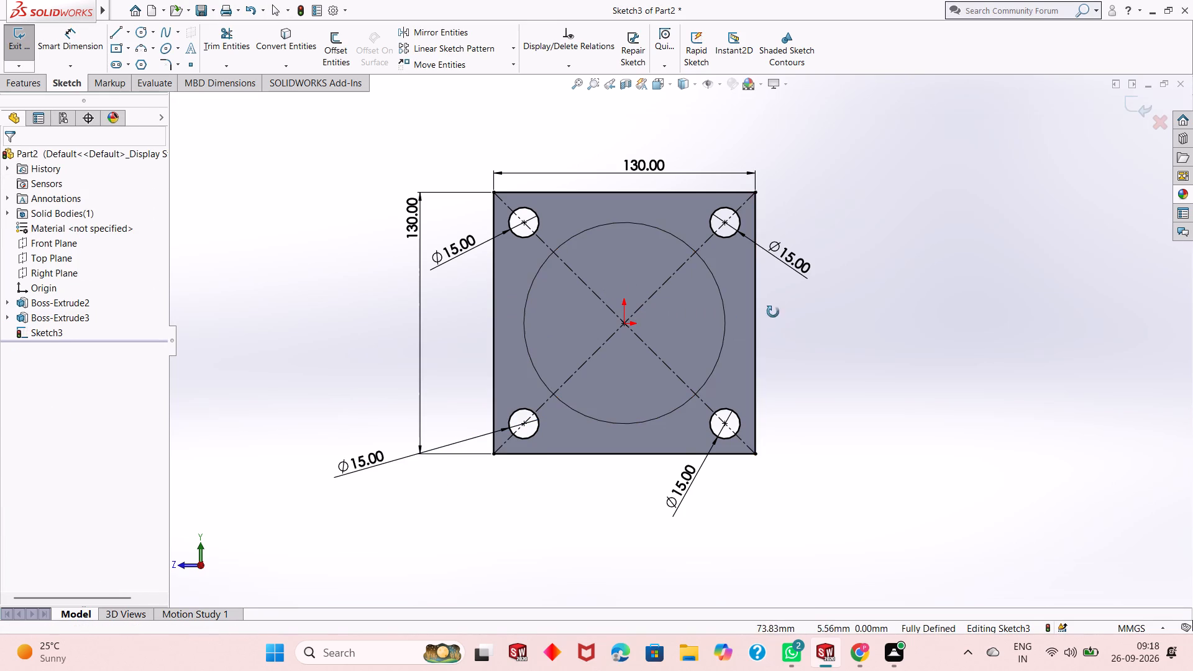
{"action": "middle_click_drag", "start_coordinate": [773, 312], "coordinate": [552, 355]}
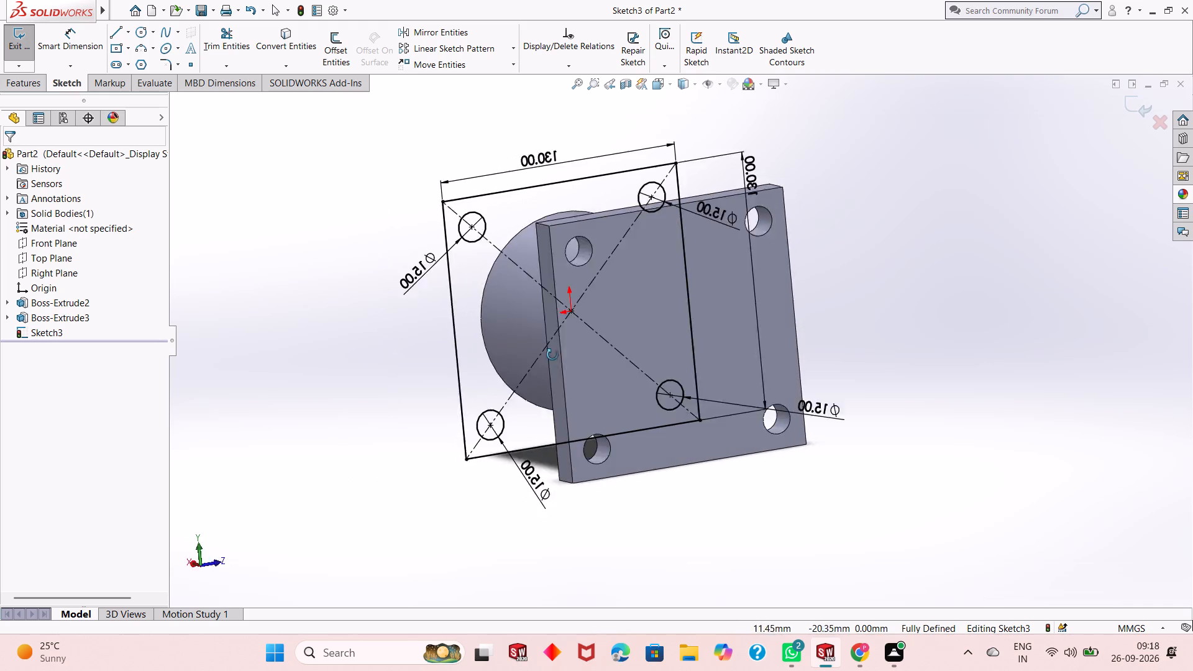
{"action": "middle_click_drag", "start_coordinate": [552, 355], "coordinate": [690, 370]}
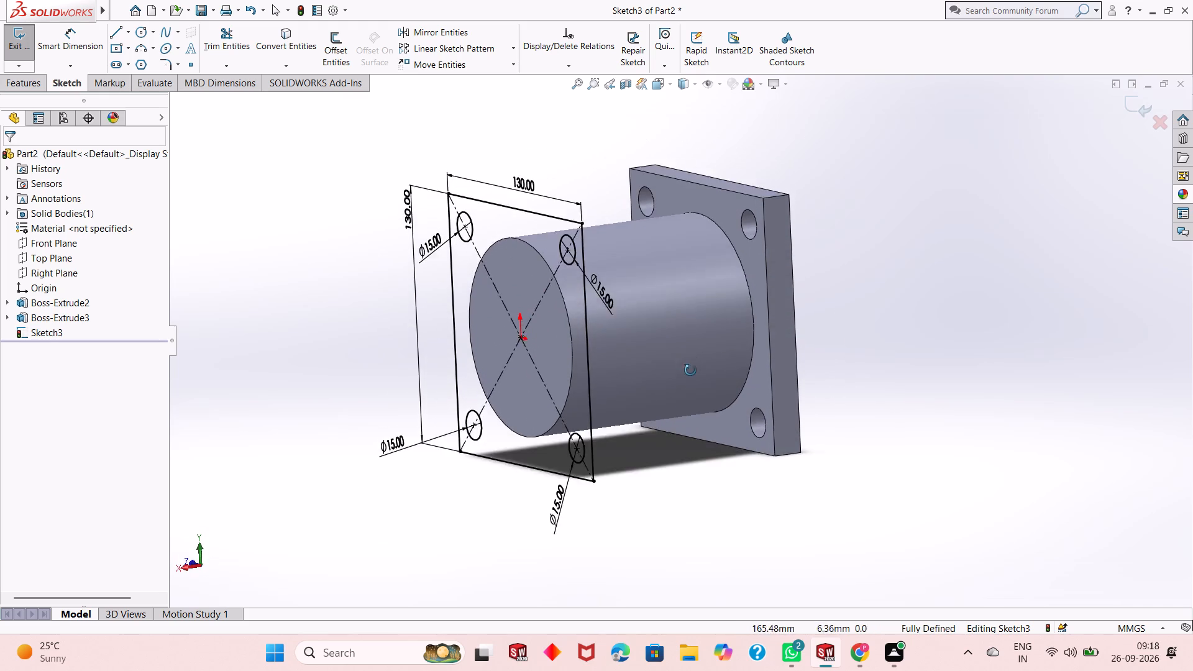
{"action": "middle_click_drag", "start_coordinate": [690, 370], "coordinate": [690, 388]}
{"action": "scroll", "coordinate": [690, 388], "scroll_direction": "up", "scroll_amount": 3}
{"action": "scroll", "coordinate": [675, 375], "scroll_direction": "down", "scroll_amount": 3}
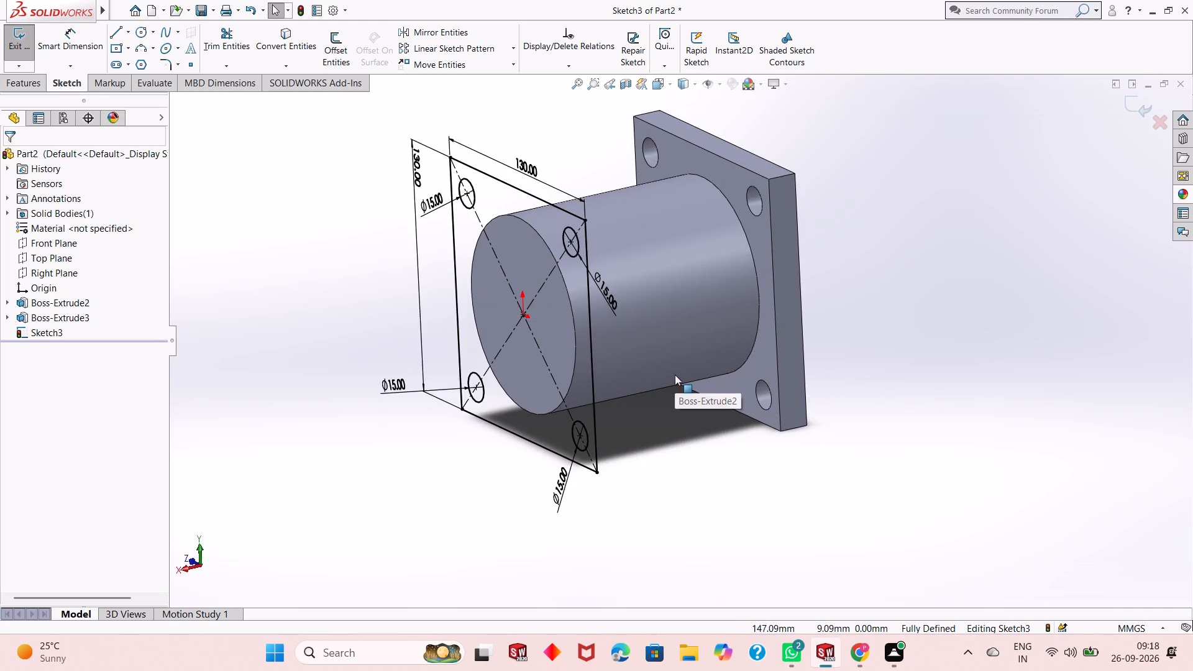
{"action": "scroll", "coordinate": [675, 375], "scroll_direction": "up", "scroll_amount": 1}
{"action": "scroll", "coordinate": [650, 232], "scroll_direction": "down", "scroll_amount": 1}
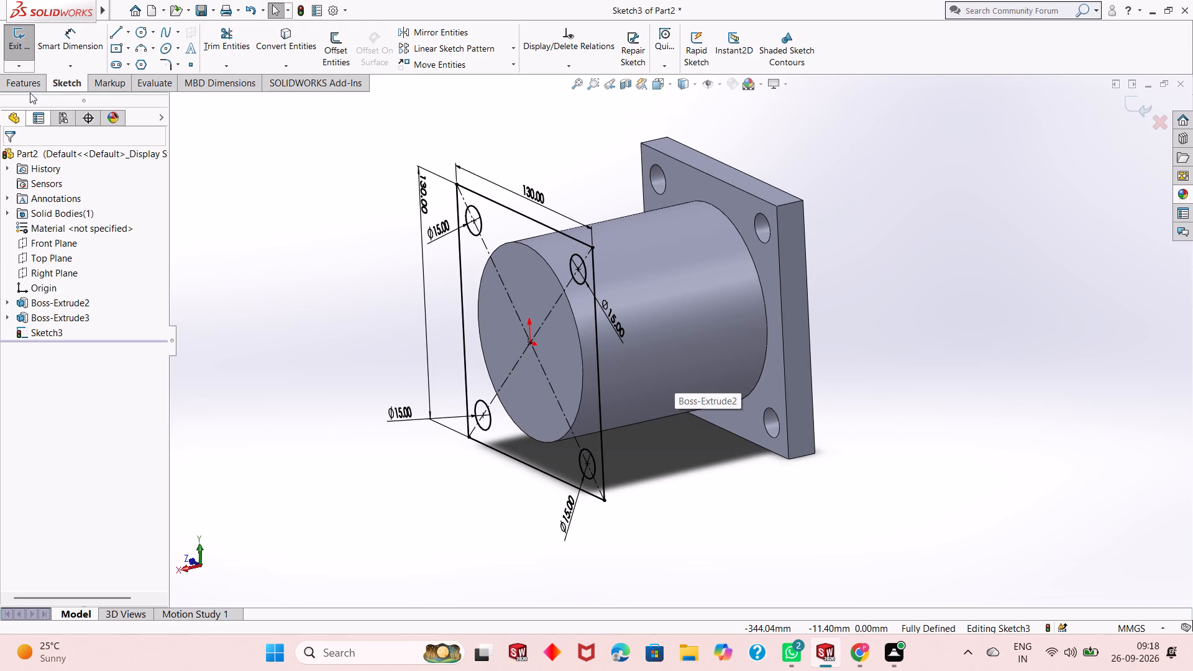
{"action": "left_click", "coordinate": [21, 85]}
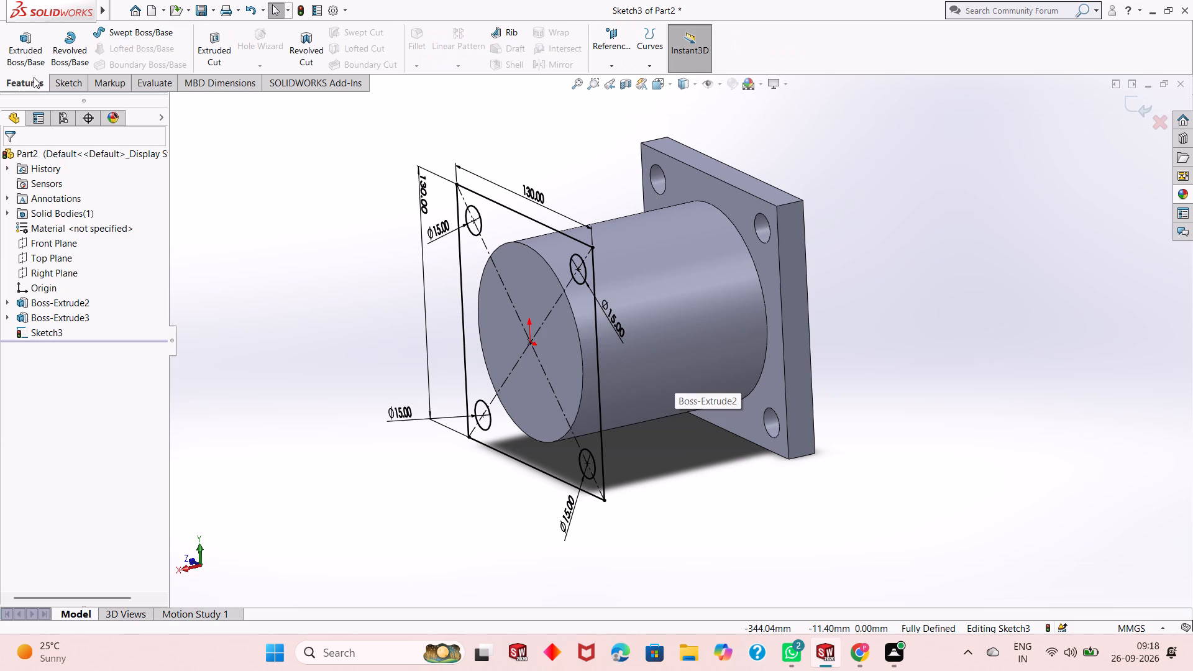
{"action": "left_click", "coordinate": [34, 66]}
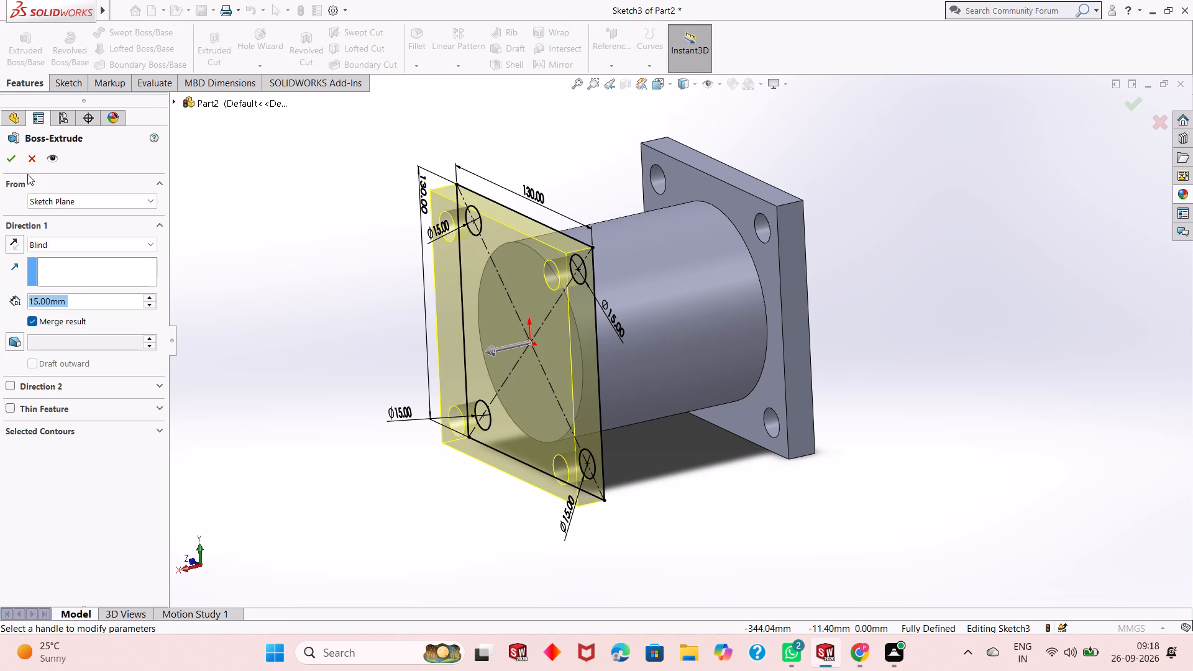
{"action": "left_click", "coordinate": [11, 242]}
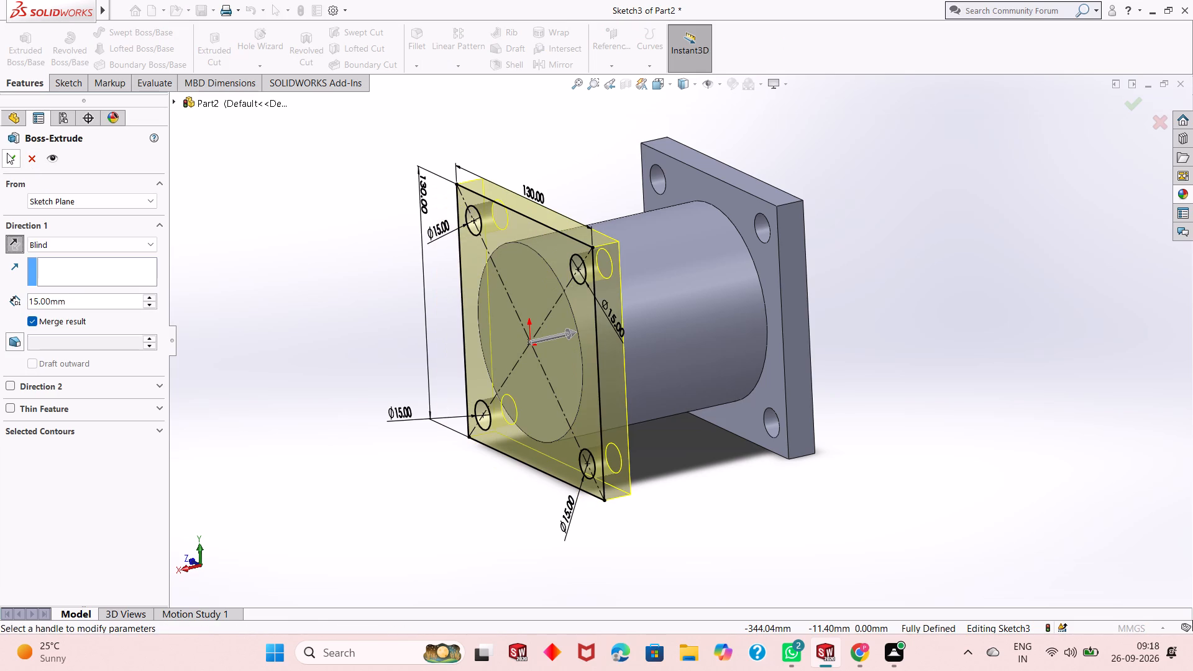
{"action": "left_click", "coordinate": [7, 153]}
{"action": "left_click", "coordinate": [324, 214]}
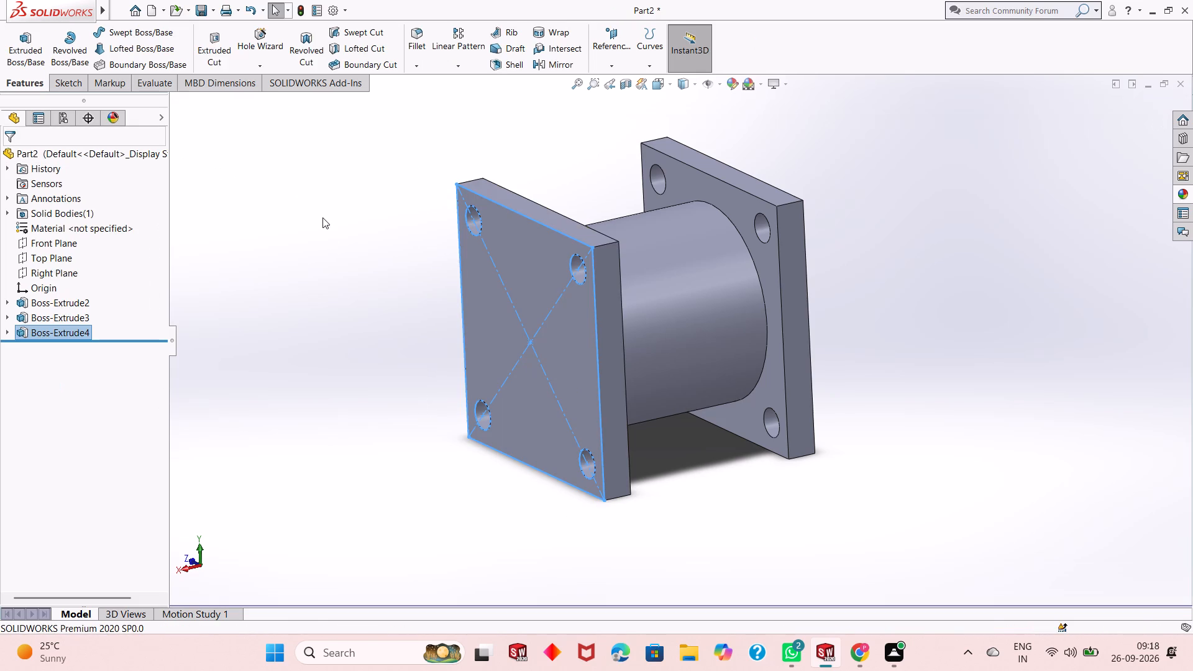
Sketch a circle about 72 mm in diameter, centred on the origin, on the new flange's outer face.
{"action": "scroll", "coordinate": [470, 287], "scroll_direction": "down", "scroll_amount": 2}
{"action": "scroll", "coordinate": [469, 286], "scroll_direction": "up", "scroll_amount": 4}
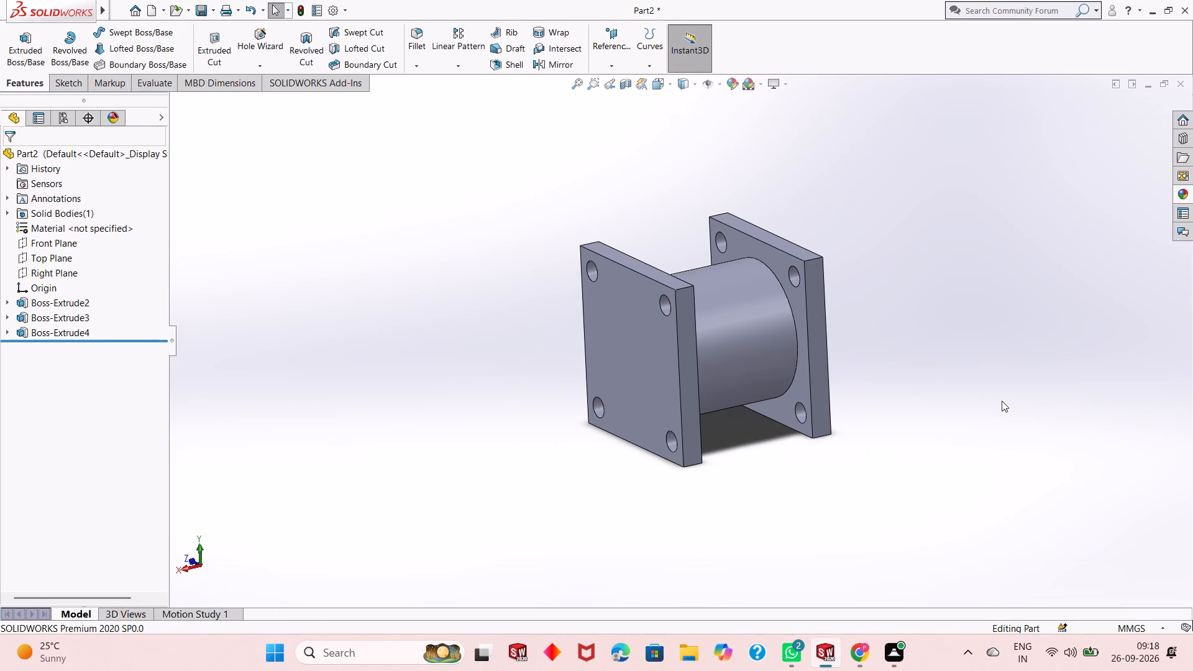
{"action": "scroll", "coordinate": [997, 403], "scroll_direction": "down", "scroll_amount": 3}
{"action": "scroll", "coordinate": [644, 402], "scroll_direction": "up", "scroll_amount": 3}
{"action": "scroll", "coordinate": [577, 272], "scroll_direction": "down", "scroll_amount": 1}
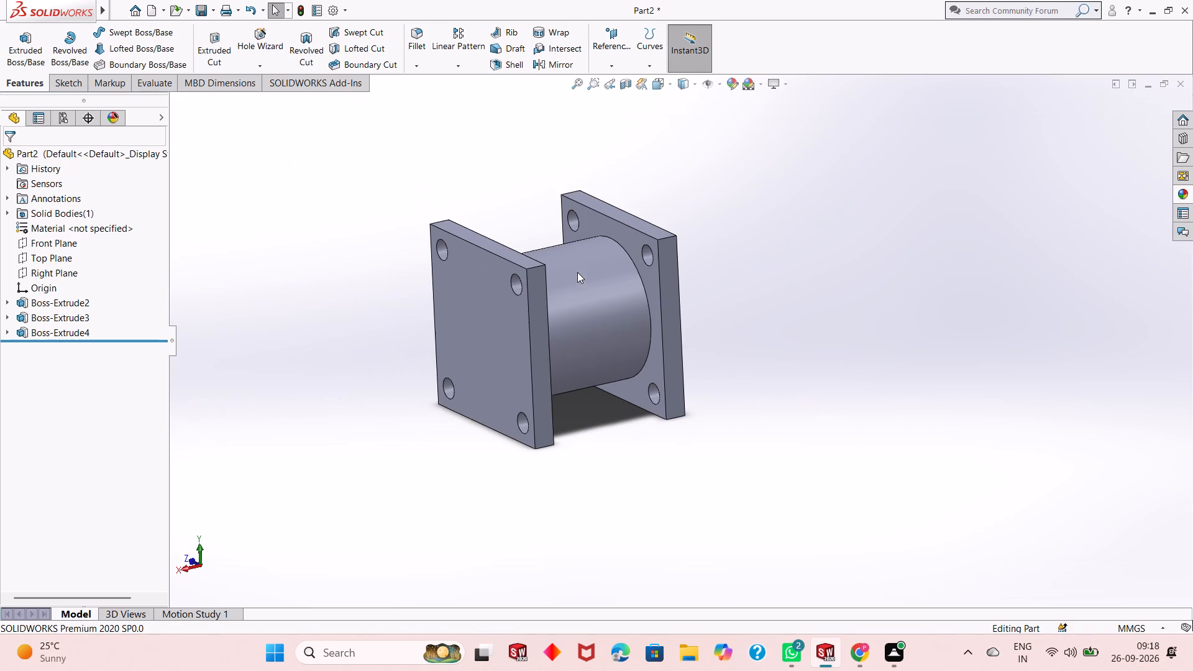
{"action": "scroll", "coordinate": [577, 272], "scroll_direction": "up", "scroll_amount": 1}
{"action": "left_click", "coordinate": [491, 324]}
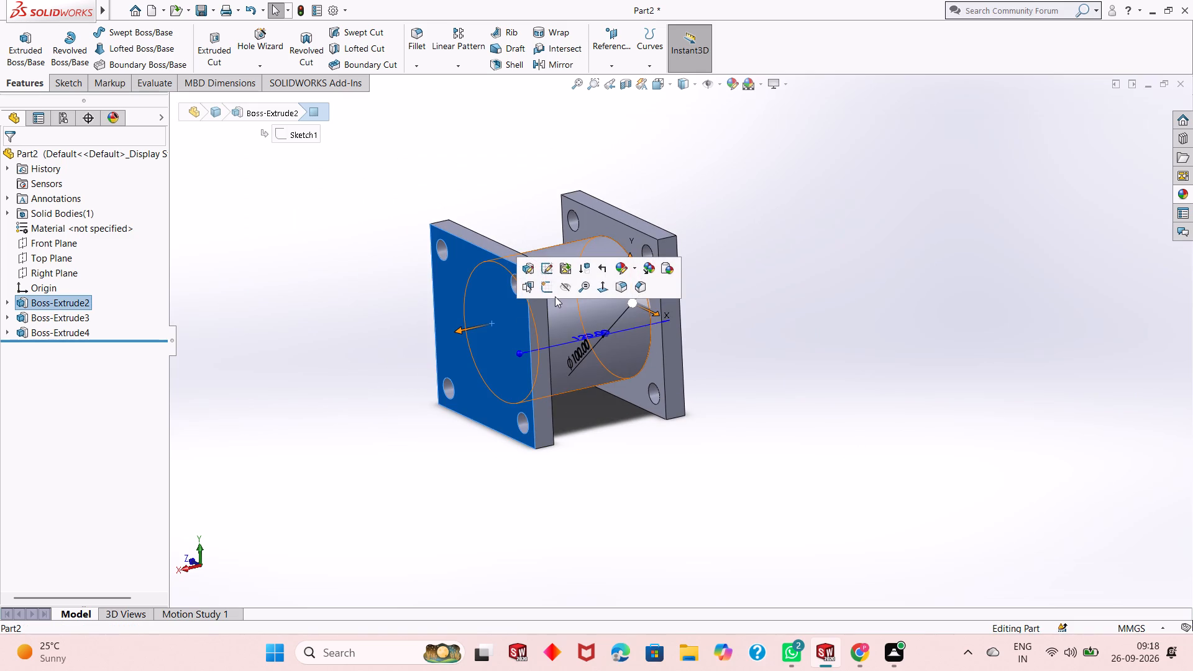
{"action": "left_click", "coordinate": [549, 294]}
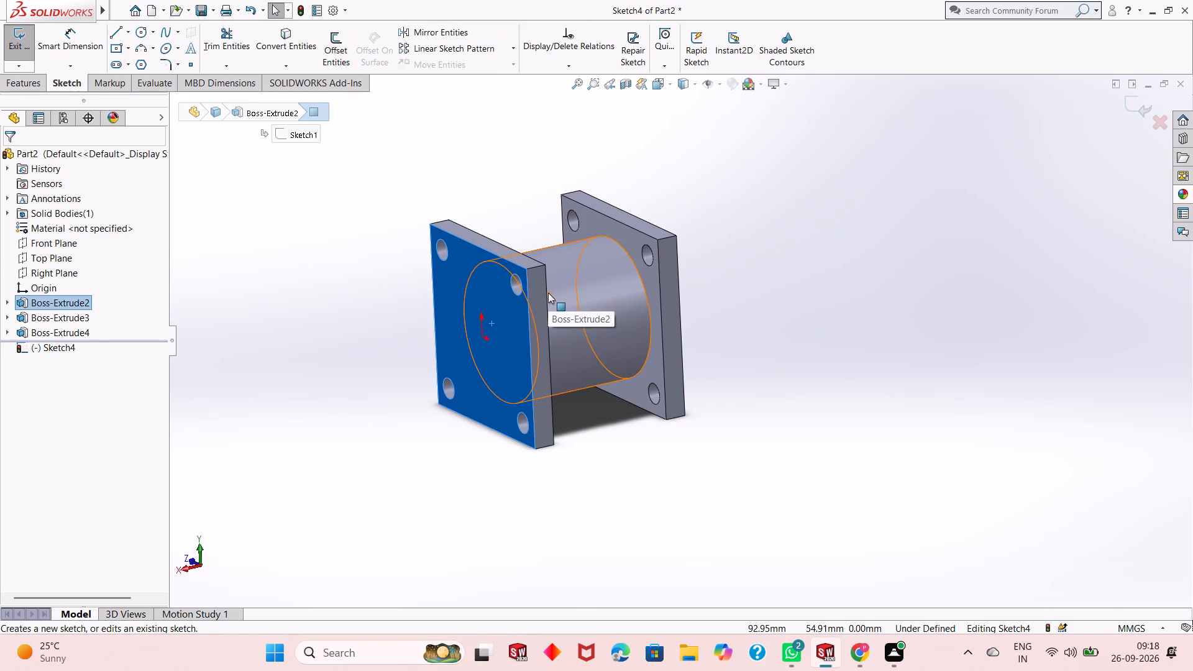
{"action": "key", "text": "ctrl+8"}
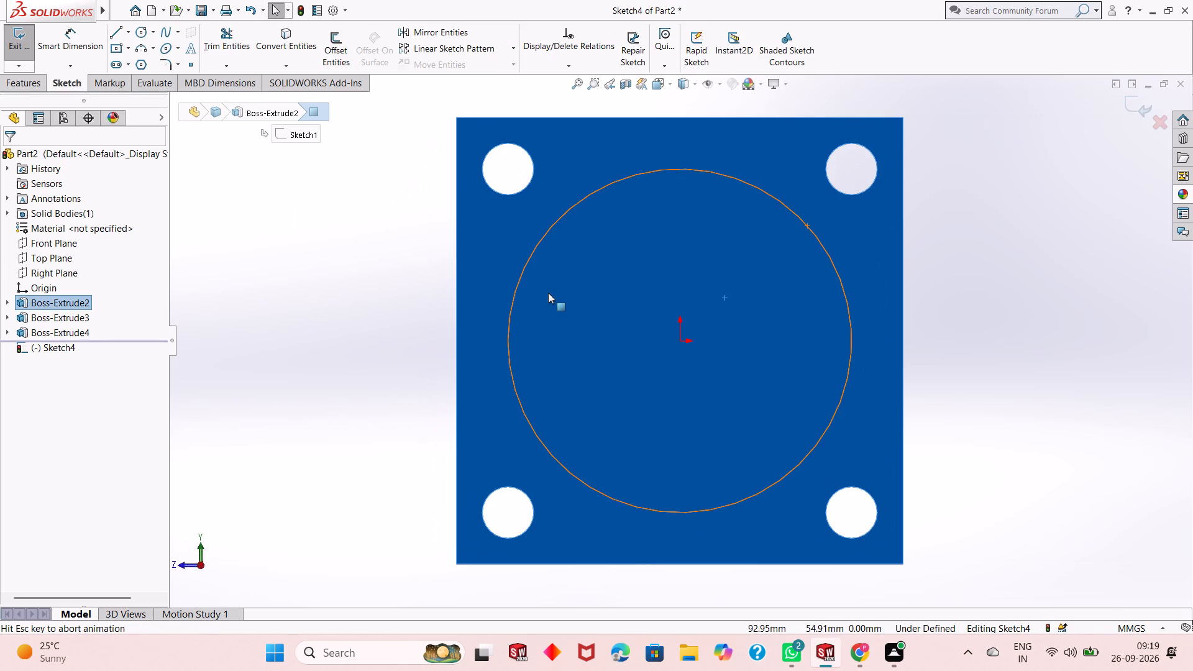
{"action": "left_click", "coordinate": [355, 370]}
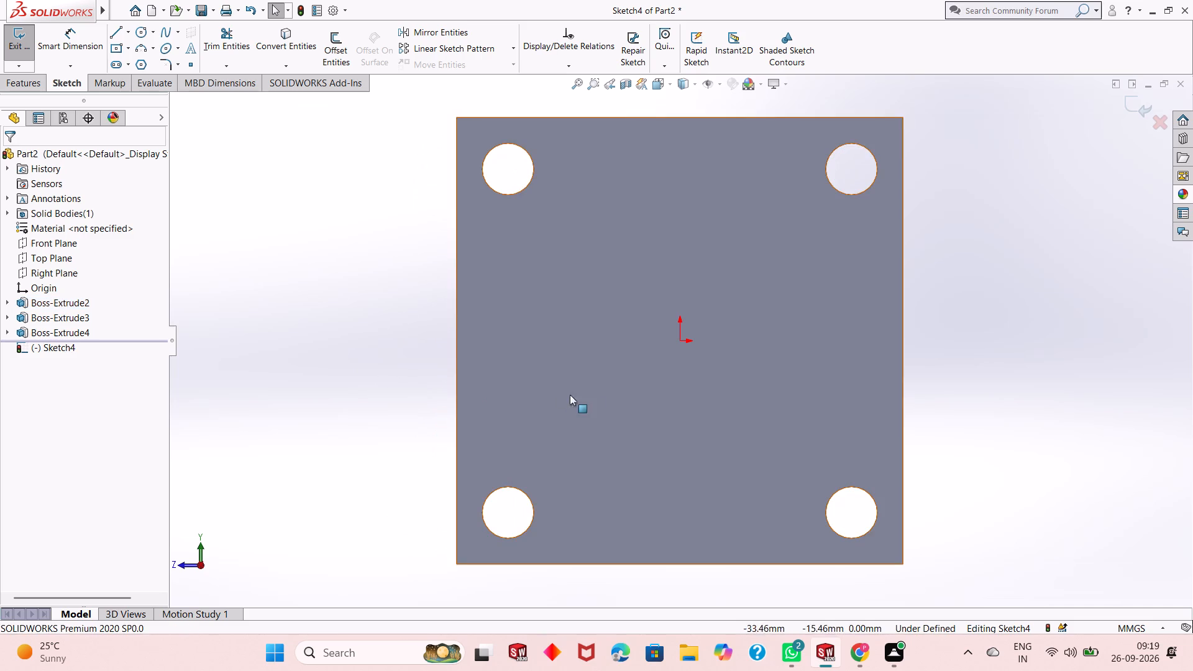
{"action": "scroll", "coordinate": [636, 375], "scroll_direction": "up", "scroll_amount": 3}
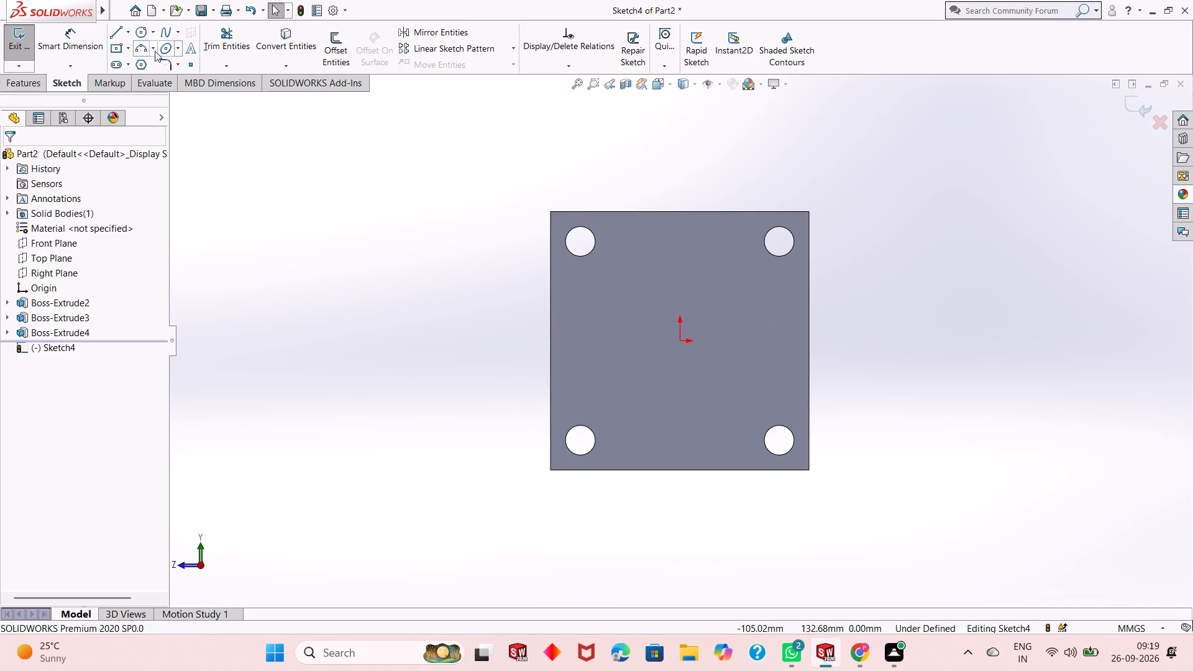
{"action": "left_click", "coordinate": [139, 32]}
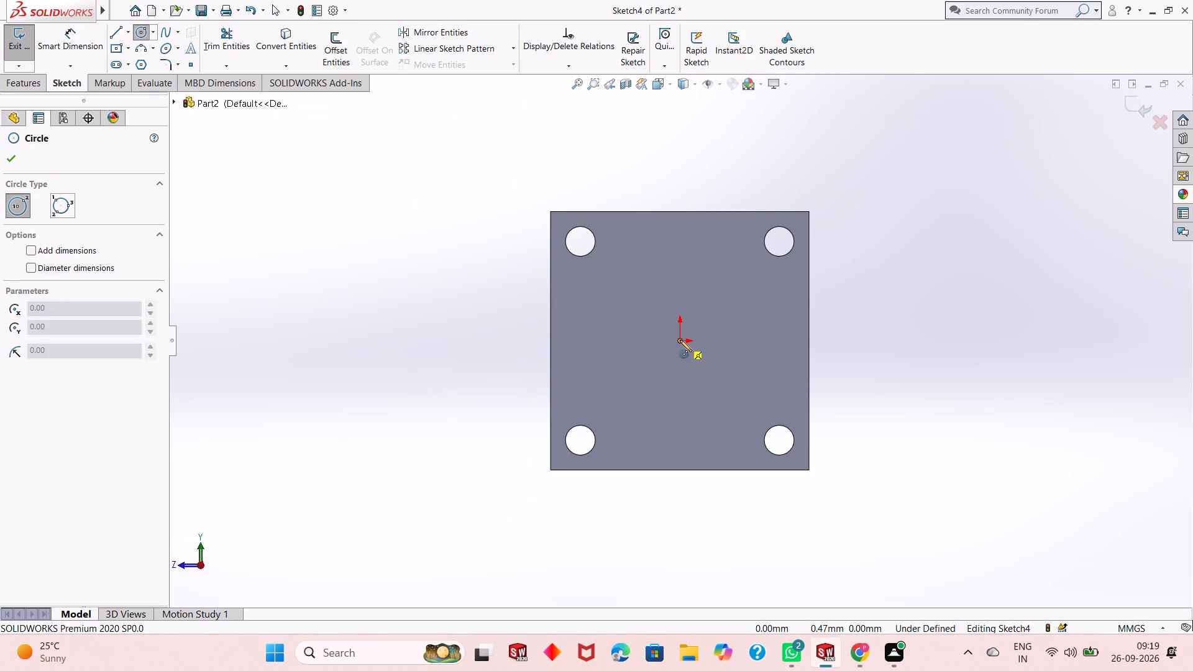
{"action": "left_click", "coordinate": [680, 340]}
{"action": "left_click", "coordinate": [703, 273]}
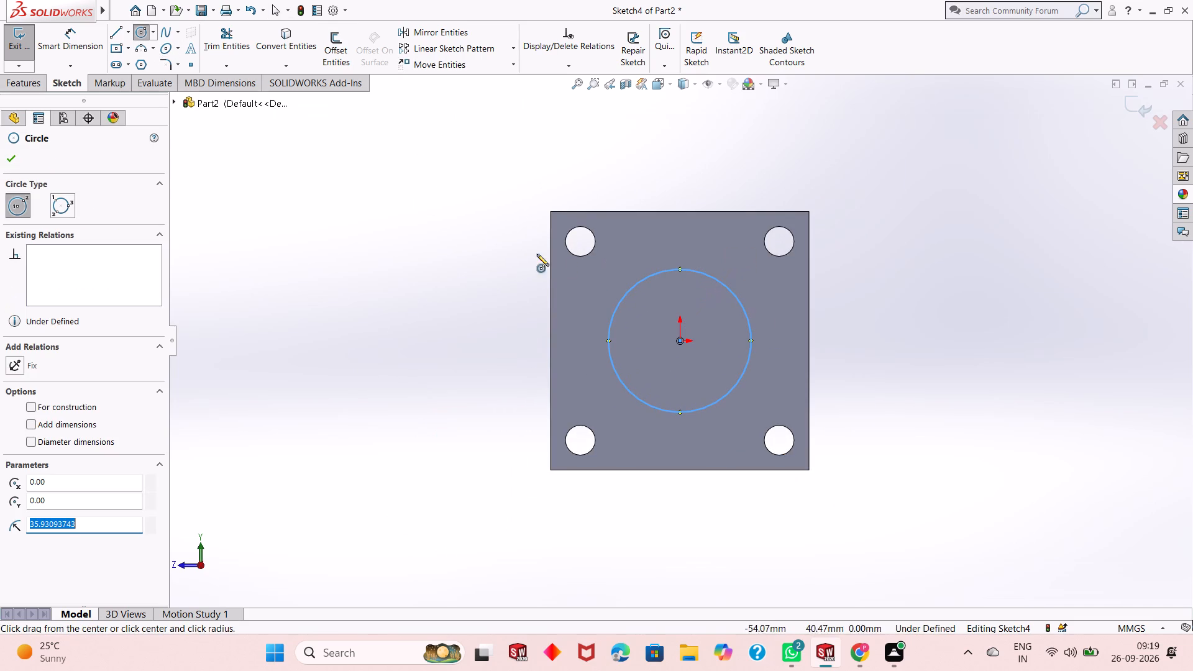
{"action": "right_click", "coordinate": [360, 224]}
{"action": "left_click", "coordinate": [378, 230]}
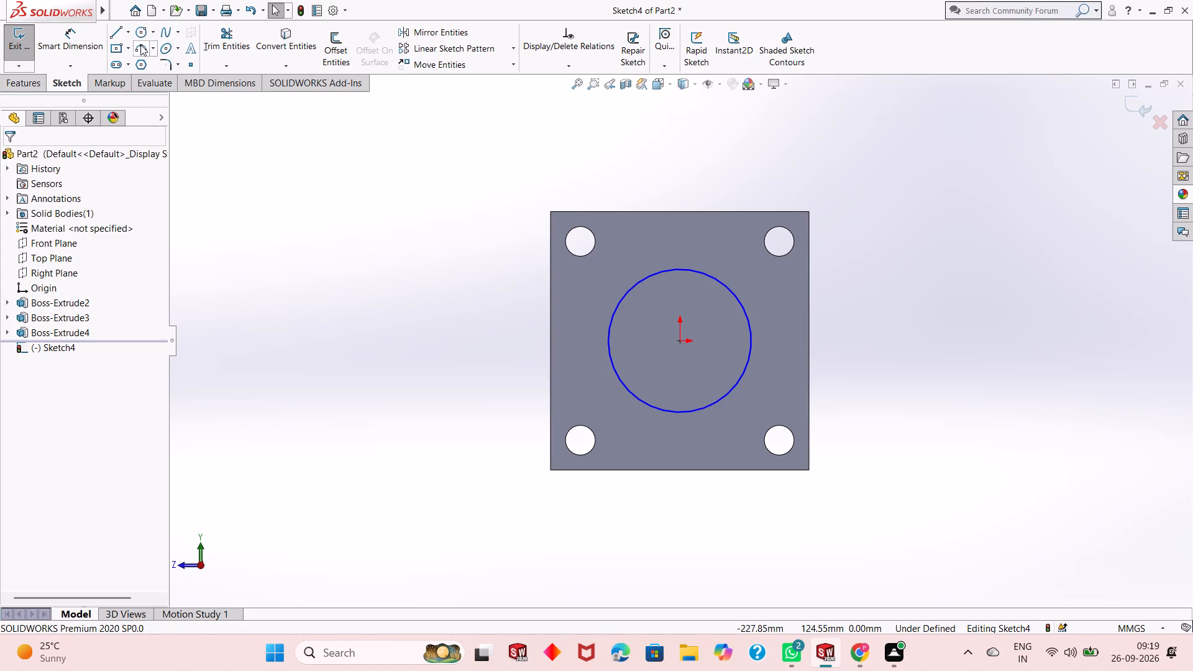
Dimension the central circle and set its diameter to 75 mm.
{"action": "left_click", "coordinate": [85, 37]}
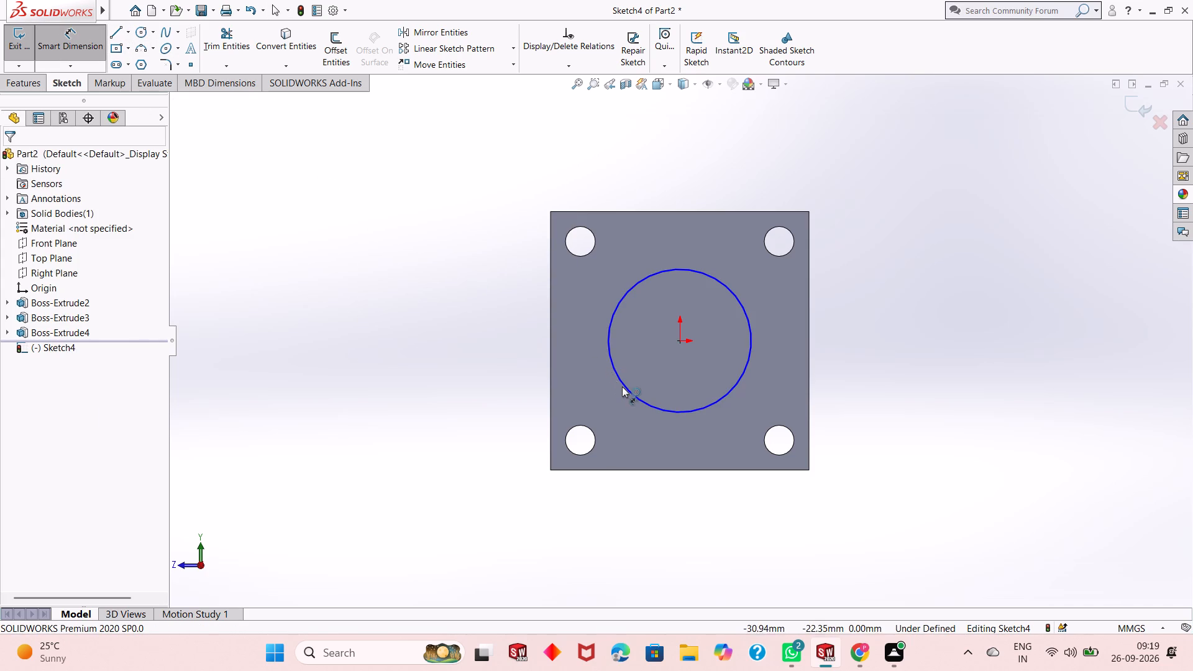
{"action": "left_click", "coordinate": [624, 388]}
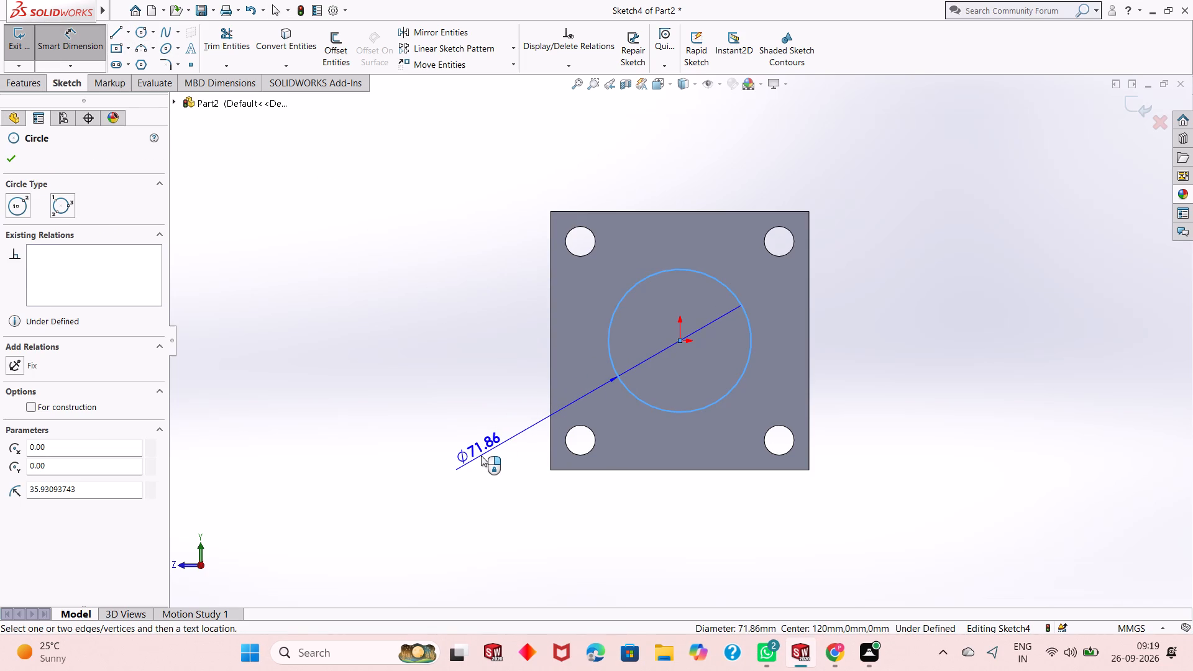
{"action": "left_click", "coordinate": [481, 455]}
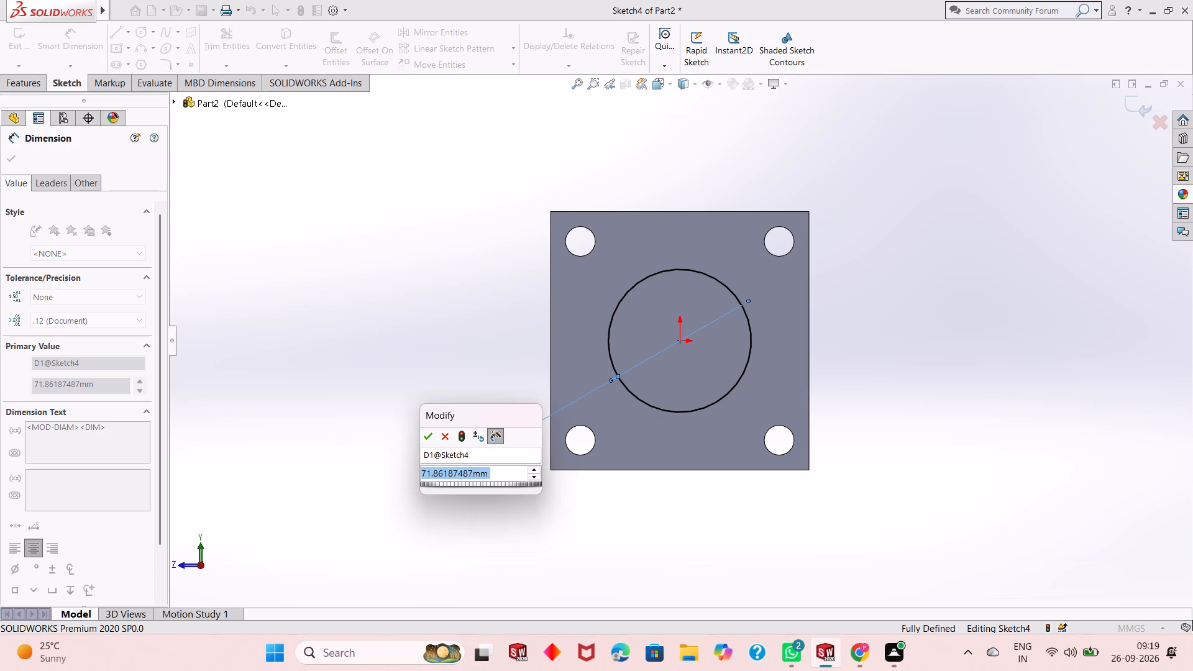
{"action": "type", "text": "75"}
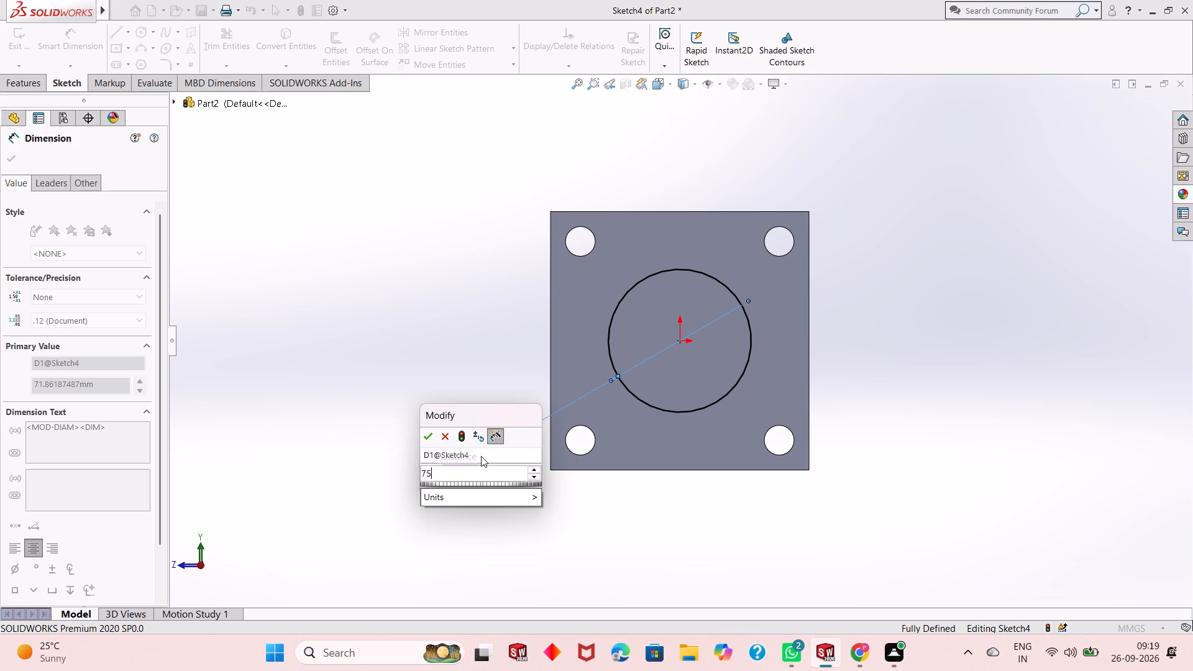
{"action": "key", "text": "Return"}
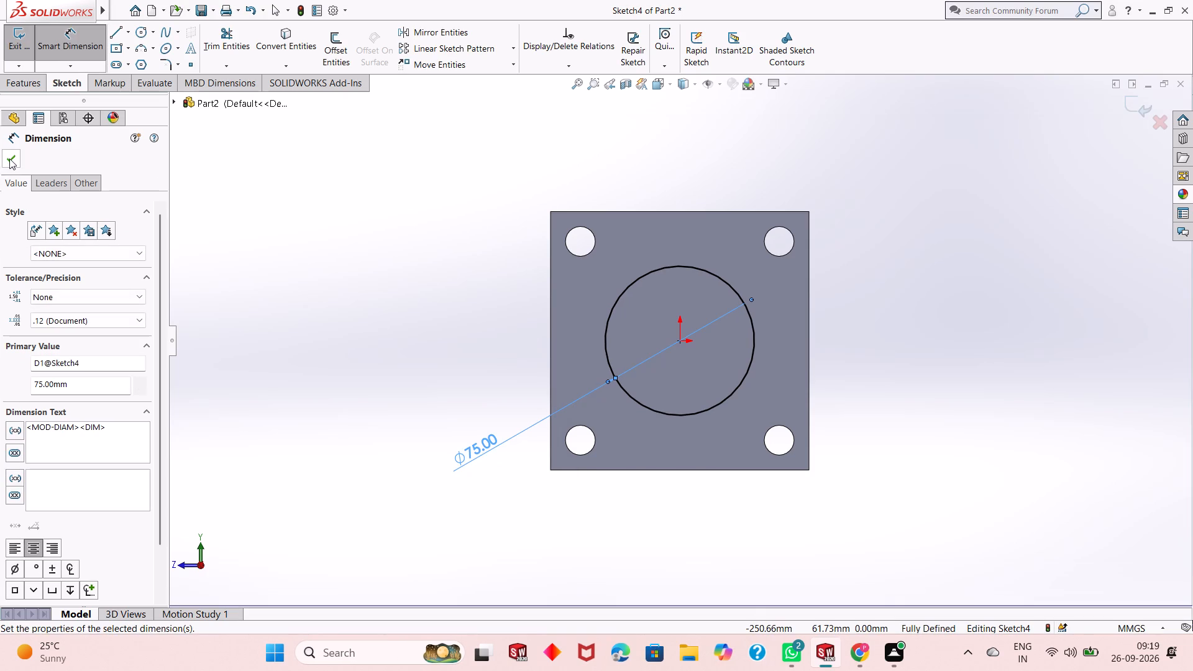
{"action": "left_click", "coordinate": [9, 158]}
Cut the 75 mm circle through both flanges and the cylinder with an Extruded Cut set to Through All.
{"action": "left_click", "coordinate": [23, 83]}
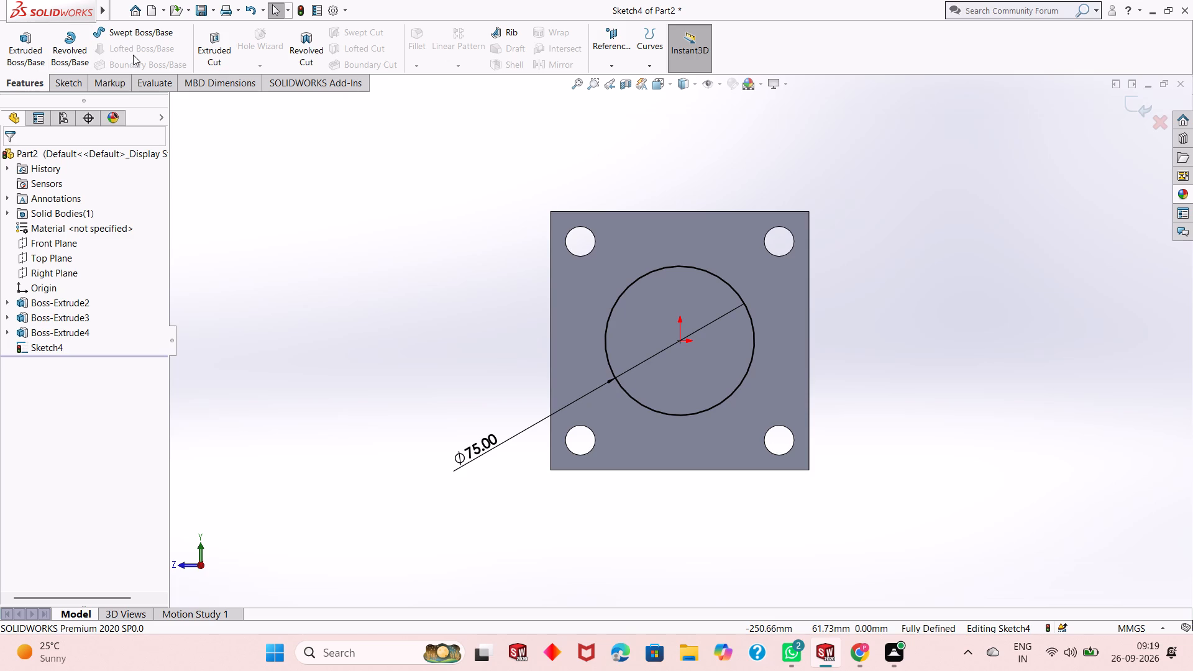
{"action": "left_click", "coordinate": [210, 55]}
{"action": "scroll", "coordinate": [644, 303], "scroll_direction": "up", "scroll_amount": 2}
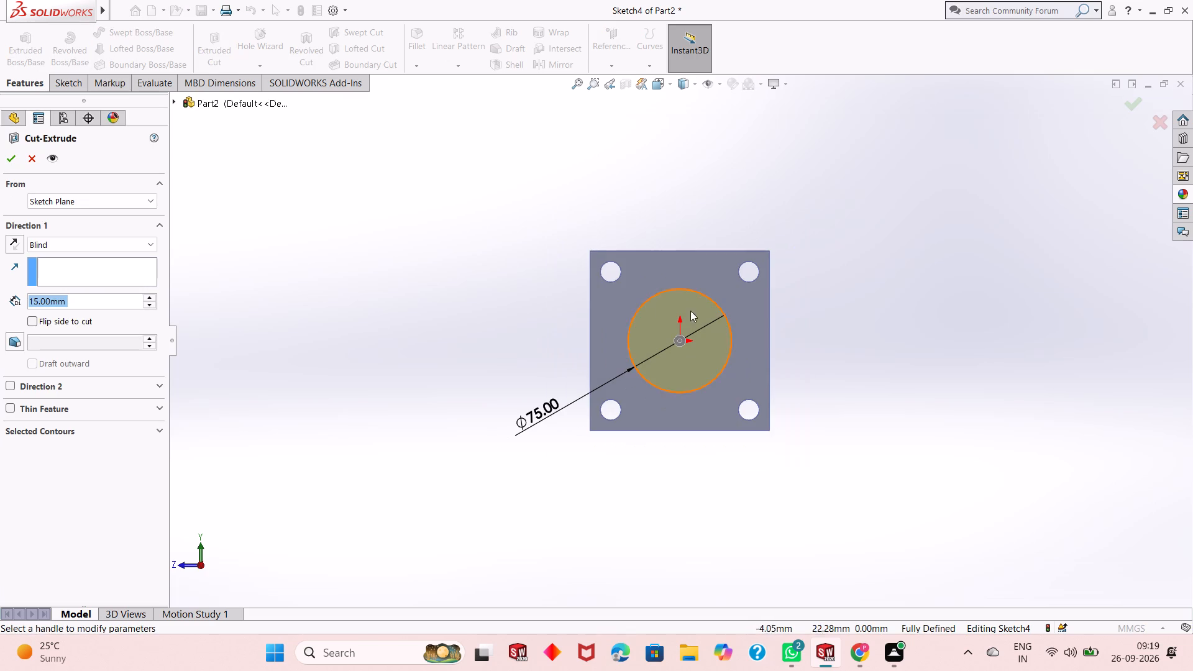
{"action": "middle_click_drag", "start_coordinate": [780, 308], "coordinate": [691, 350]}
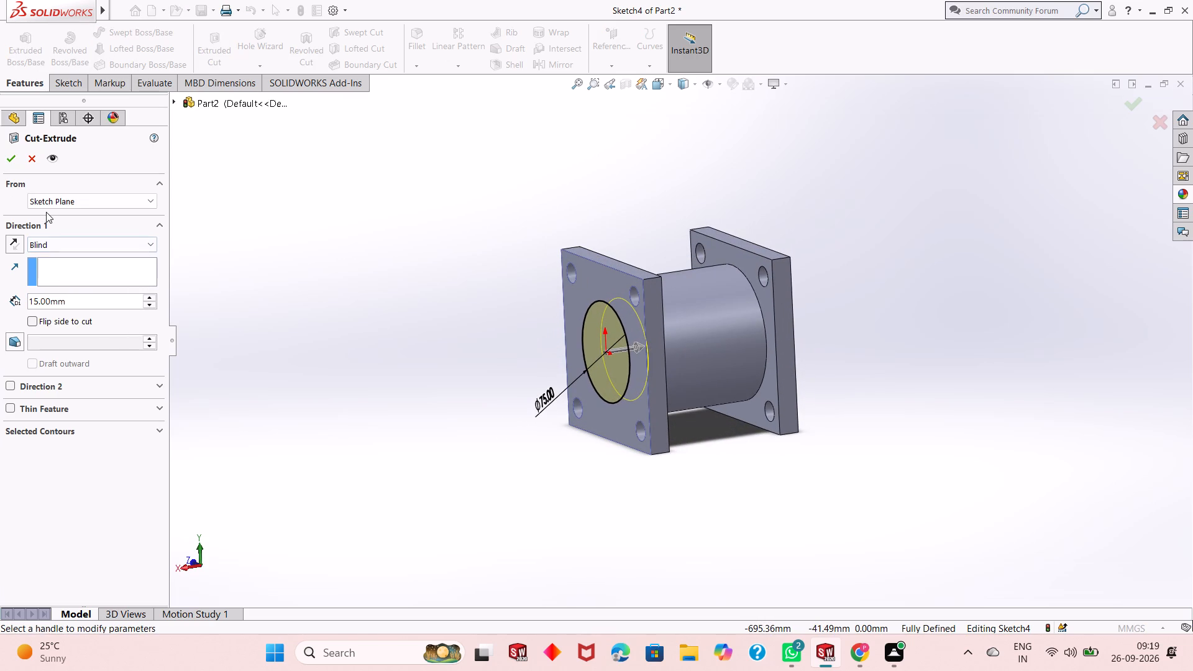
{"action": "left_click", "coordinate": [73, 244]}
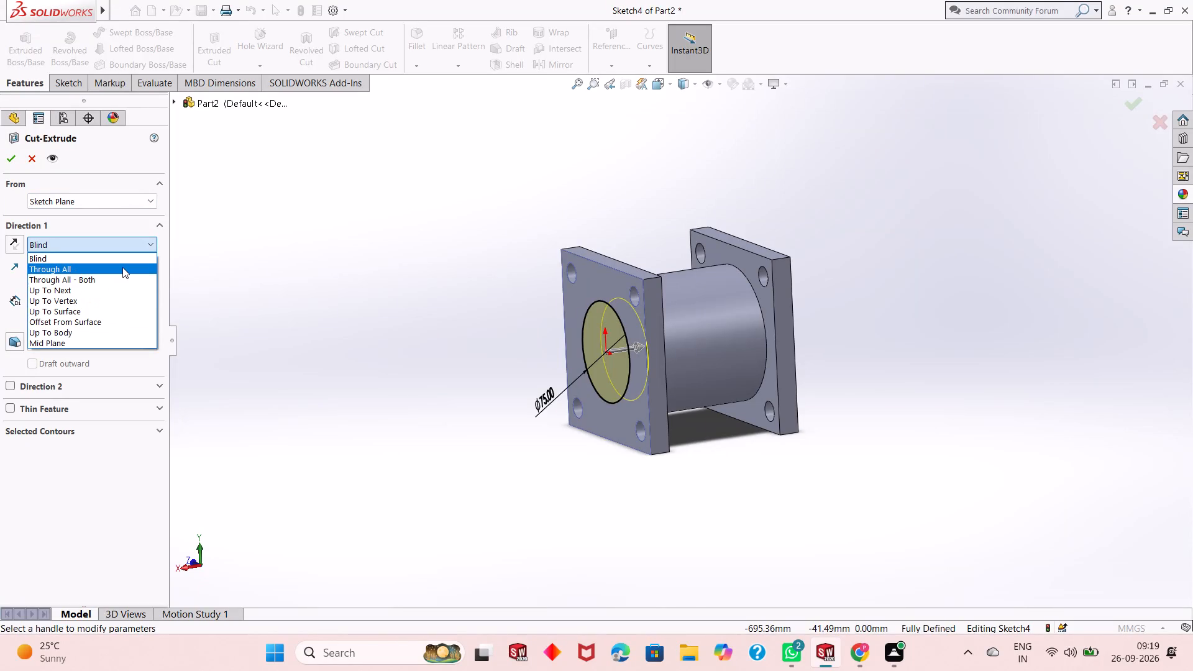
{"action": "left_click", "coordinate": [122, 267]}
{"action": "left_click", "coordinate": [16, 157]}
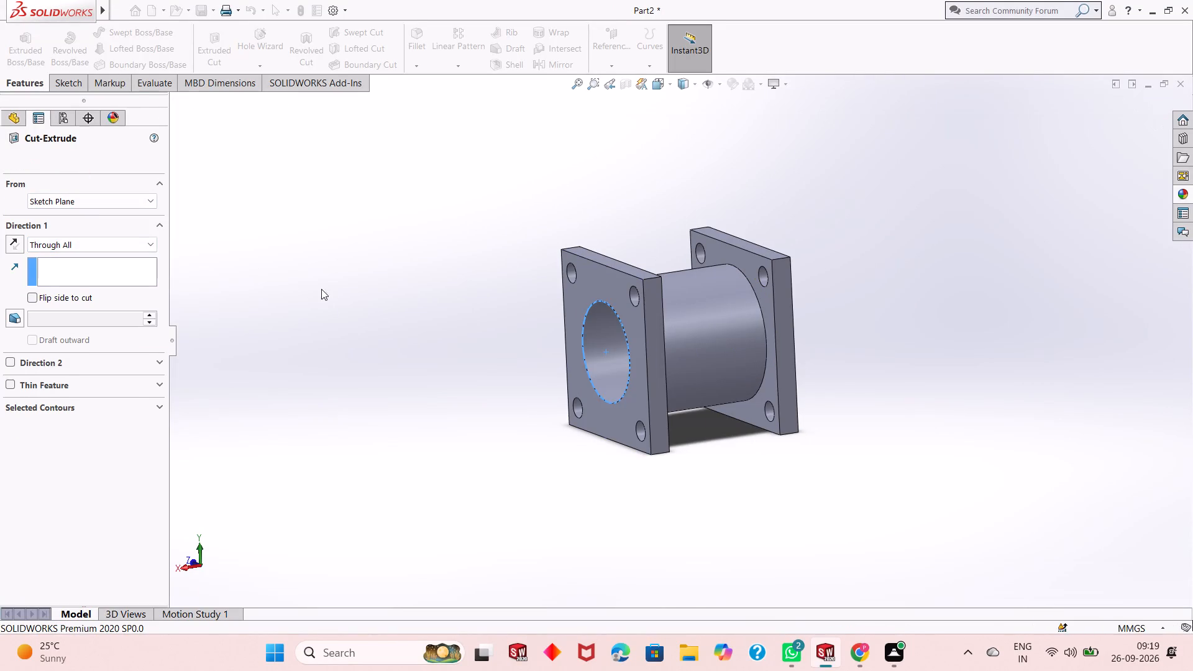
{"action": "left_click", "coordinate": [378, 343]}
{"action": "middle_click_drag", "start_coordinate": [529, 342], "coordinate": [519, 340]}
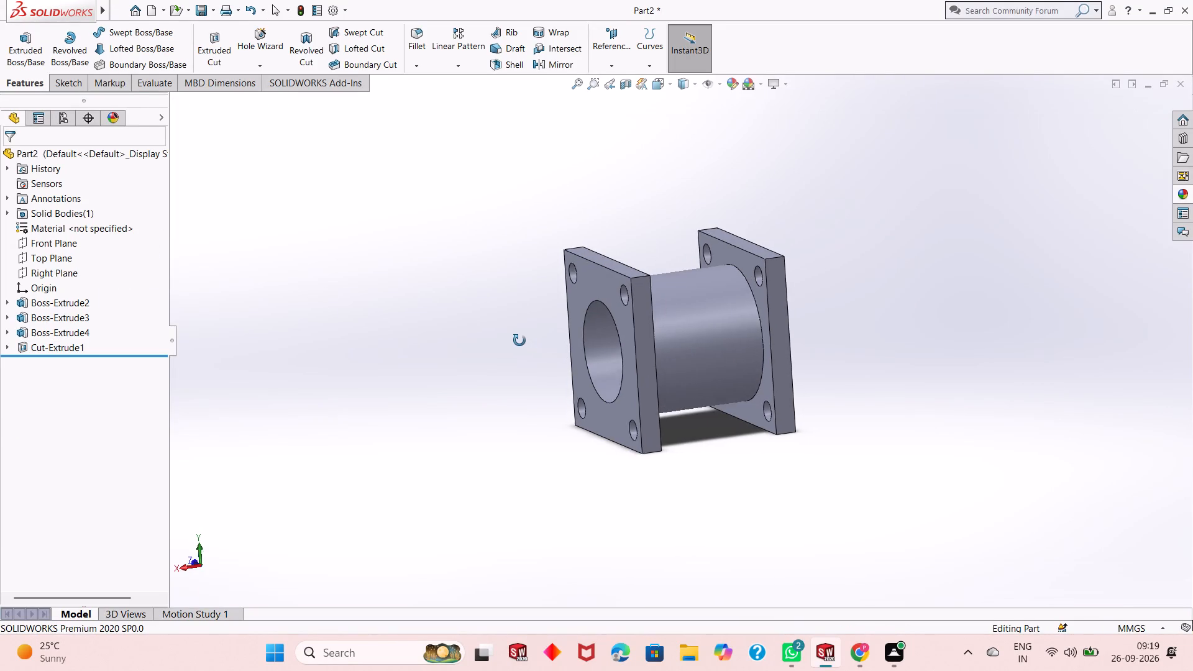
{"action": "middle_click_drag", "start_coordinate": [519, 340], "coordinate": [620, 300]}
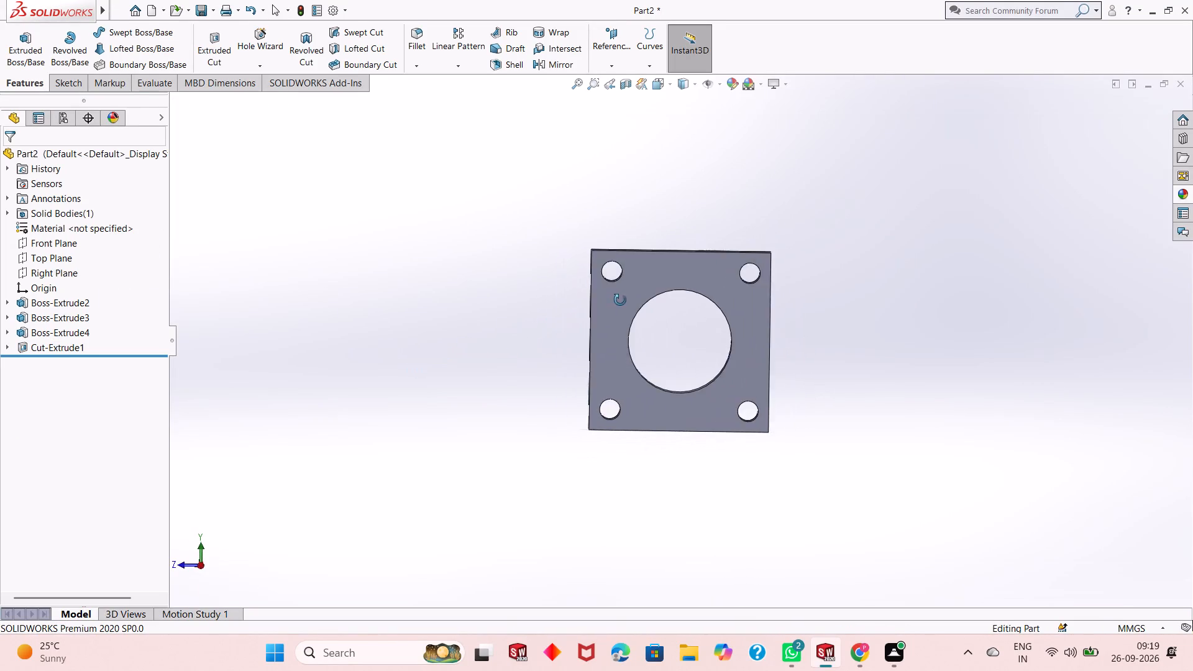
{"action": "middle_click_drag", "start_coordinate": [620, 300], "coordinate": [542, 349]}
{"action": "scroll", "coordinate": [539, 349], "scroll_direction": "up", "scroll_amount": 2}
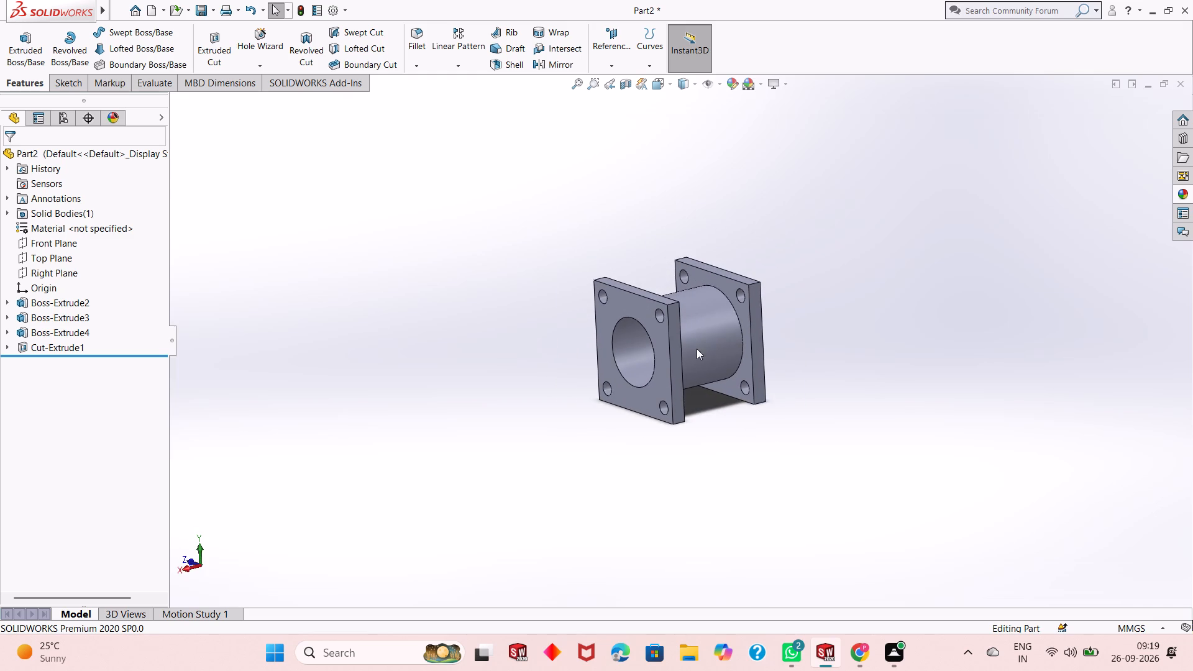
Set up a reference plane offset 100 mm above the Top Plane.
{"action": "scroll", "coordinate": [720, 347], "scroll_direction": "down", "scroll_amount": 2}
{"action": "scroll", "coordinate": [804, 357], "scroll_direction": "down", "scroll_amount": 1}
{"action": "scroll", "coordinate": [646, 342], "scroll_direction": "up", "scroll_amount": 1}
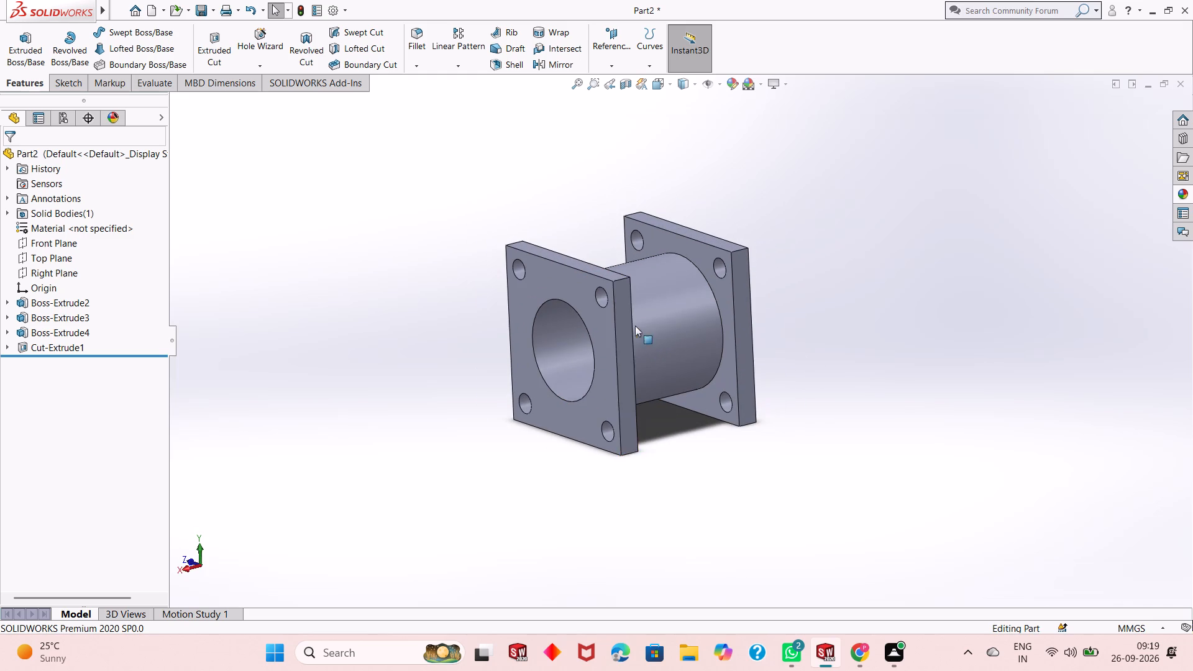
{"action": "scroll", "coordinate": [641, 320], "scroll_direction": "down", "scroll_amount": 2}
{"action": "scroll", "coordinate": [641, 320], "scroll_direction": "up", "scroll_amount": 2}
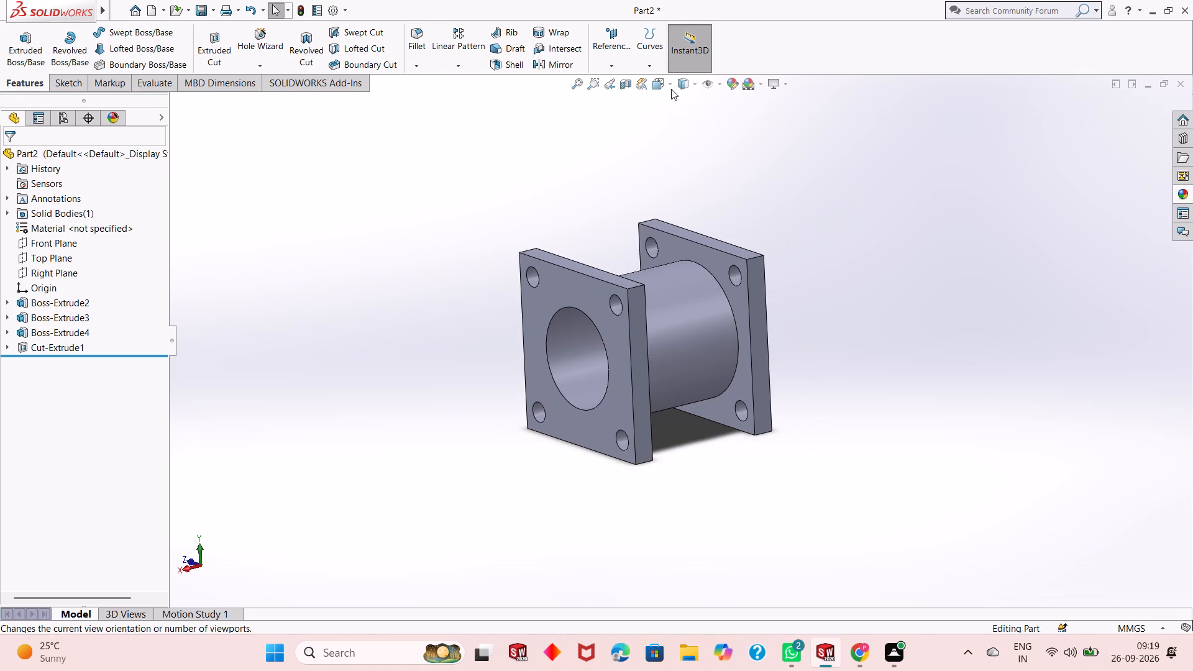
{"action": "left_click", "coordinate": [619, 63]}
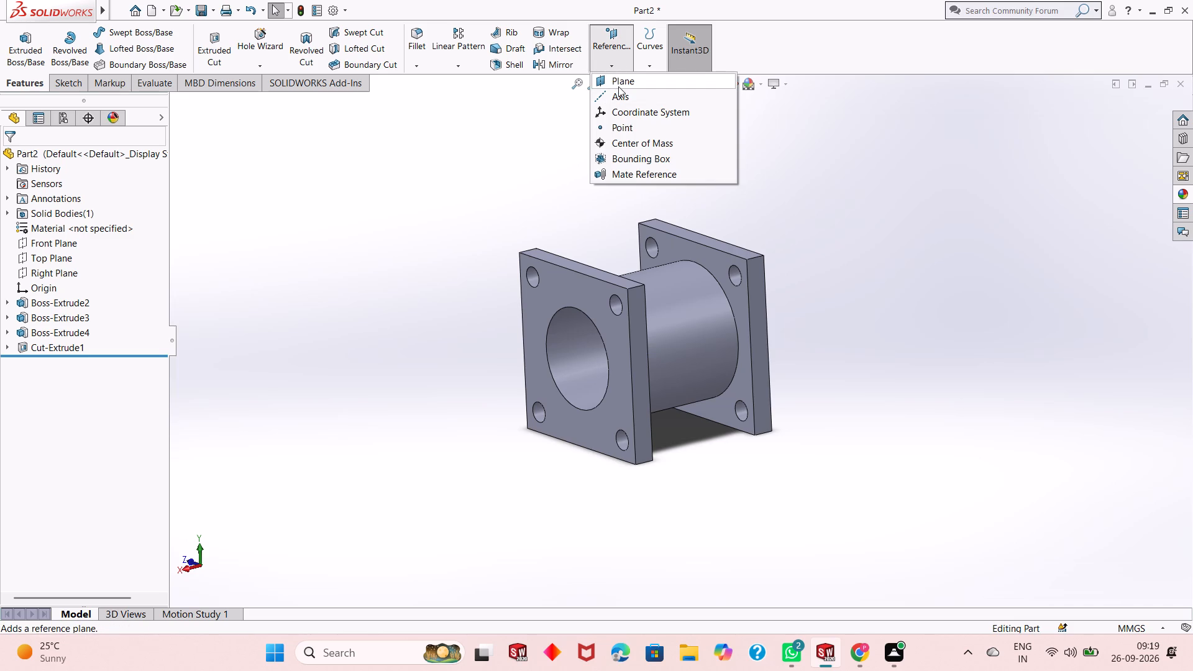
{"action": "left_click", "coordinate": [618, 86]}
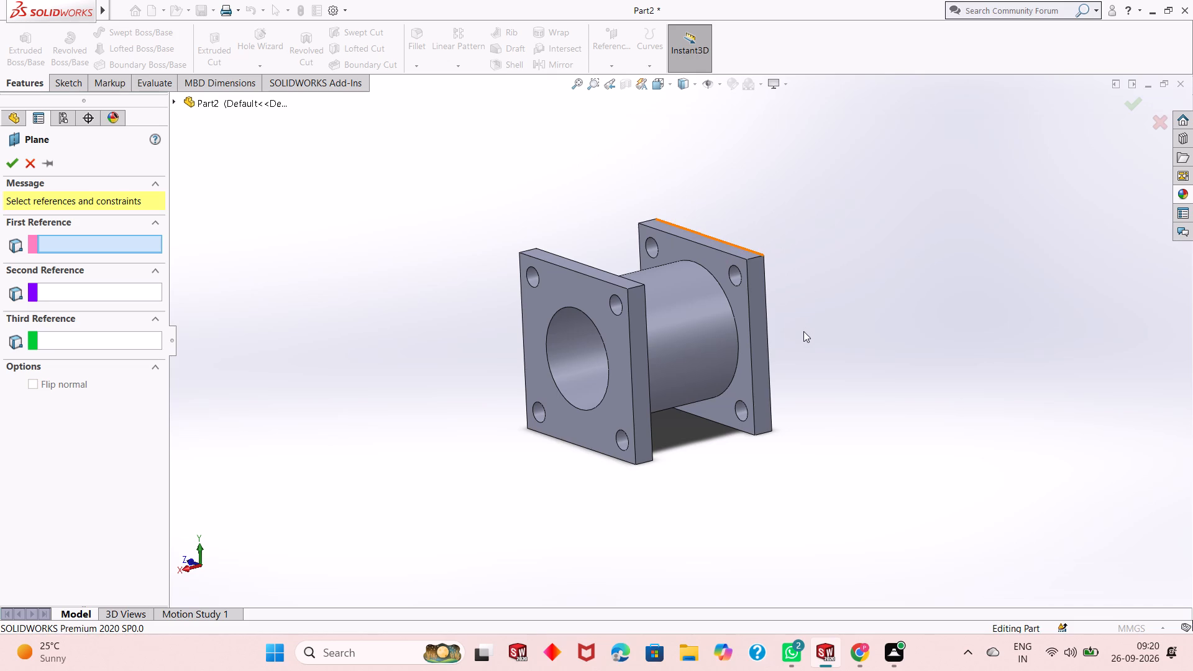
{"action": "middle_click_drag", "start_coordinate": [790, 344], "coordinate": [814, 246]}
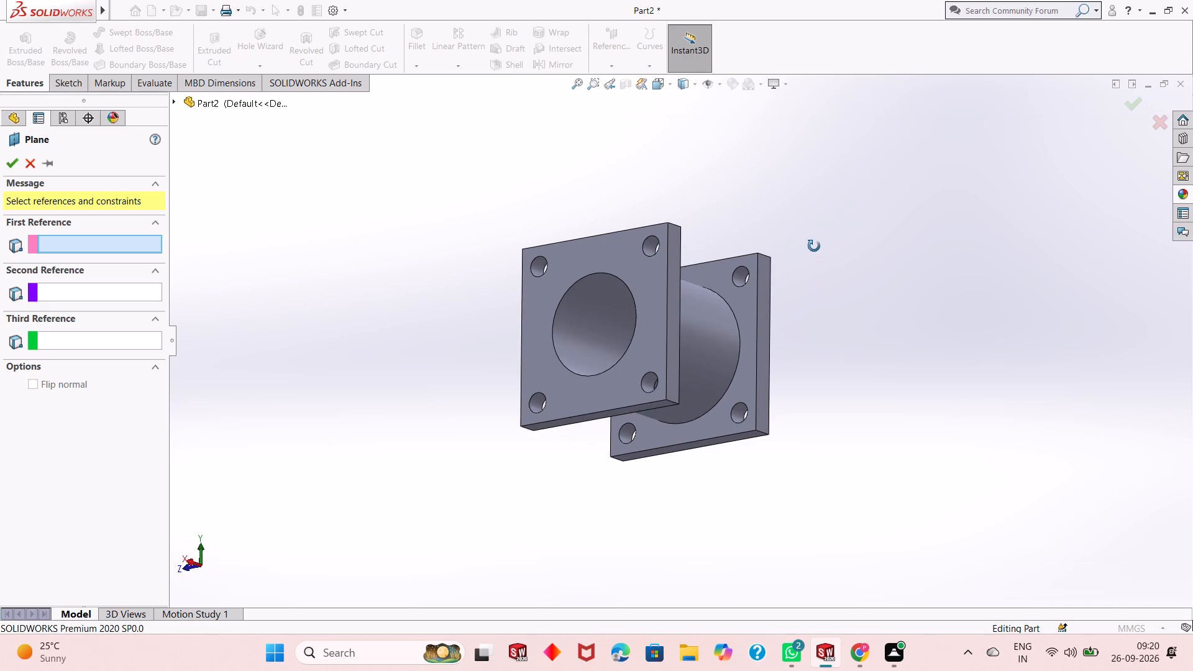
{"action": "middle_click_drag", "start_coordinate": [814, 246], "coordinate": [802, 373]}
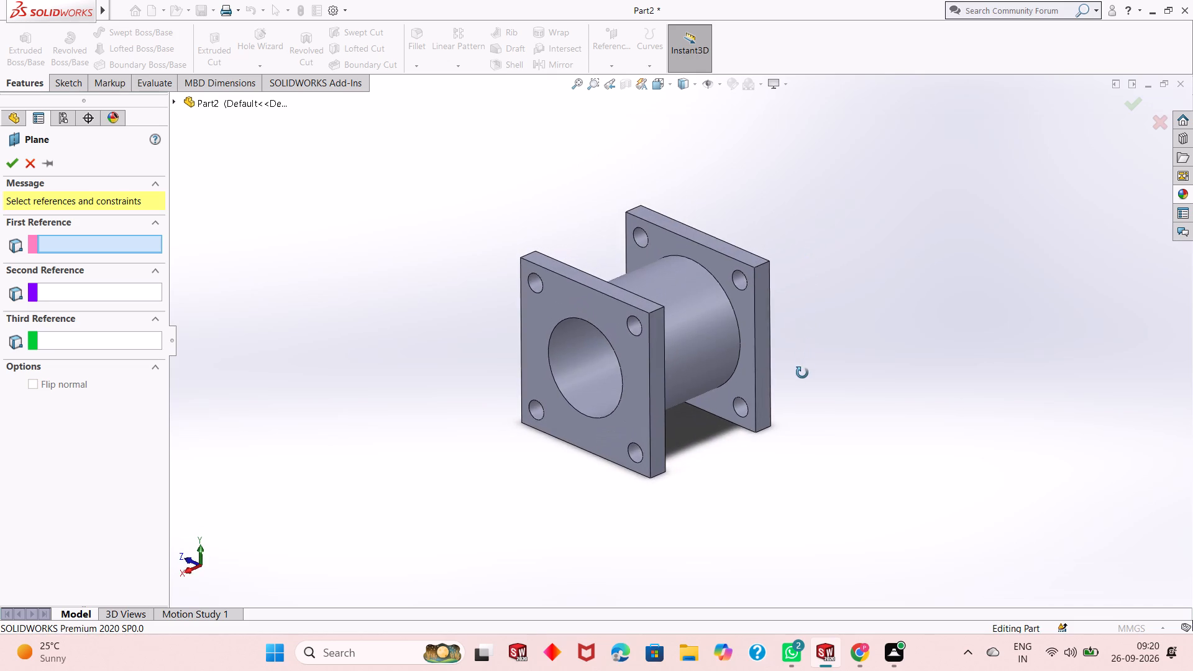
{"action": "middle_click_drag", "start_coordinate": [802, 373], "coordinate": [798, 366]}
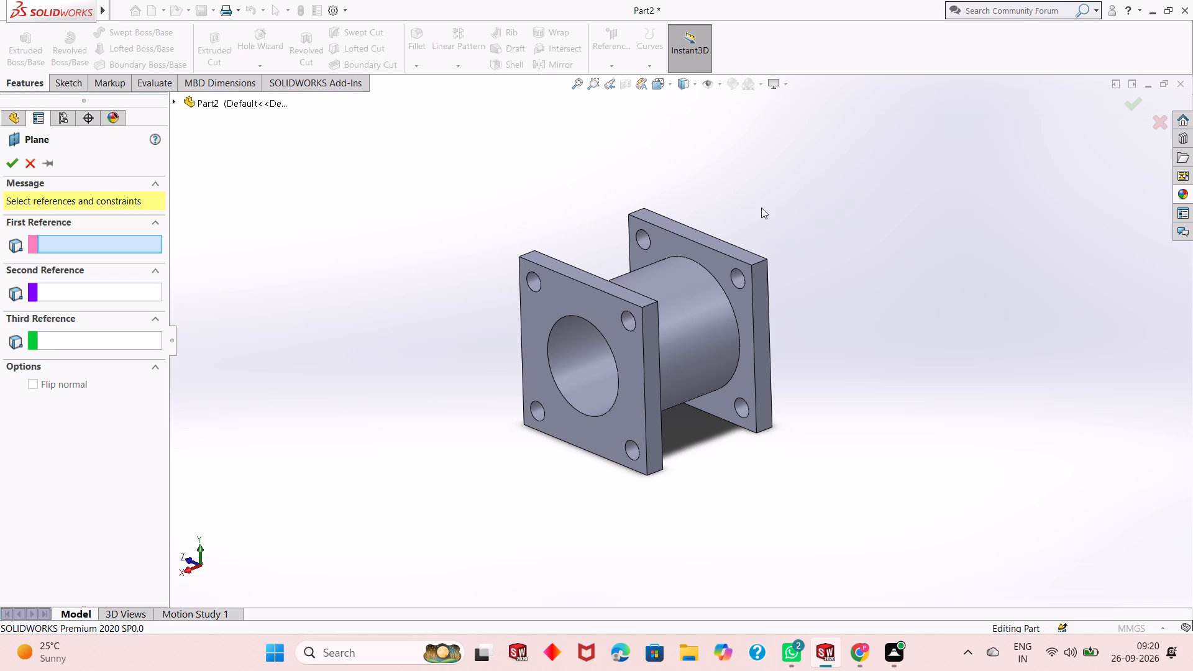
{"action": "left_click", "coordinate": [18, 163]}
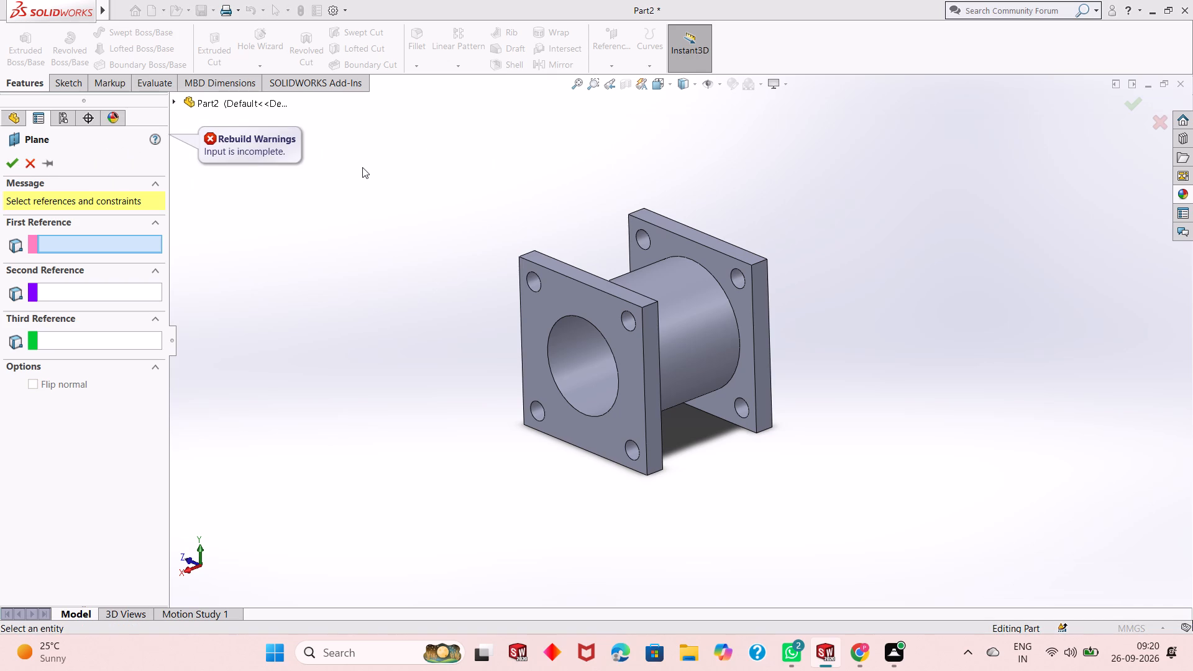
{"action": "key", "text": "Escape"}
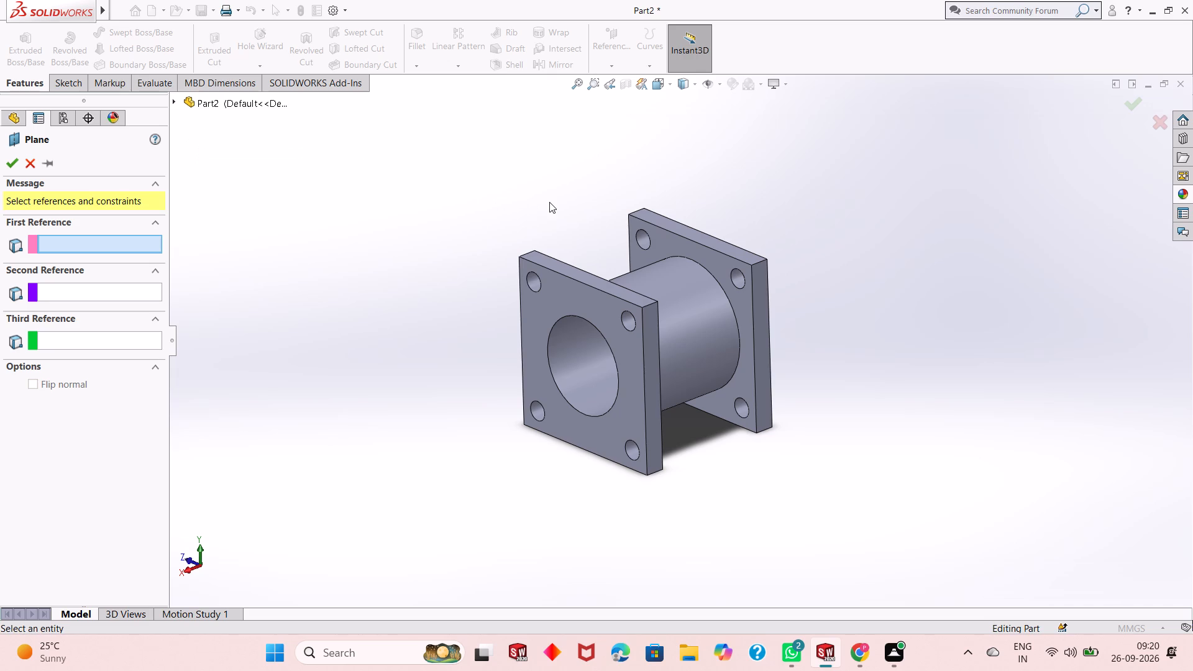
{"action": "left_click", "coordinate": [186, 101]}
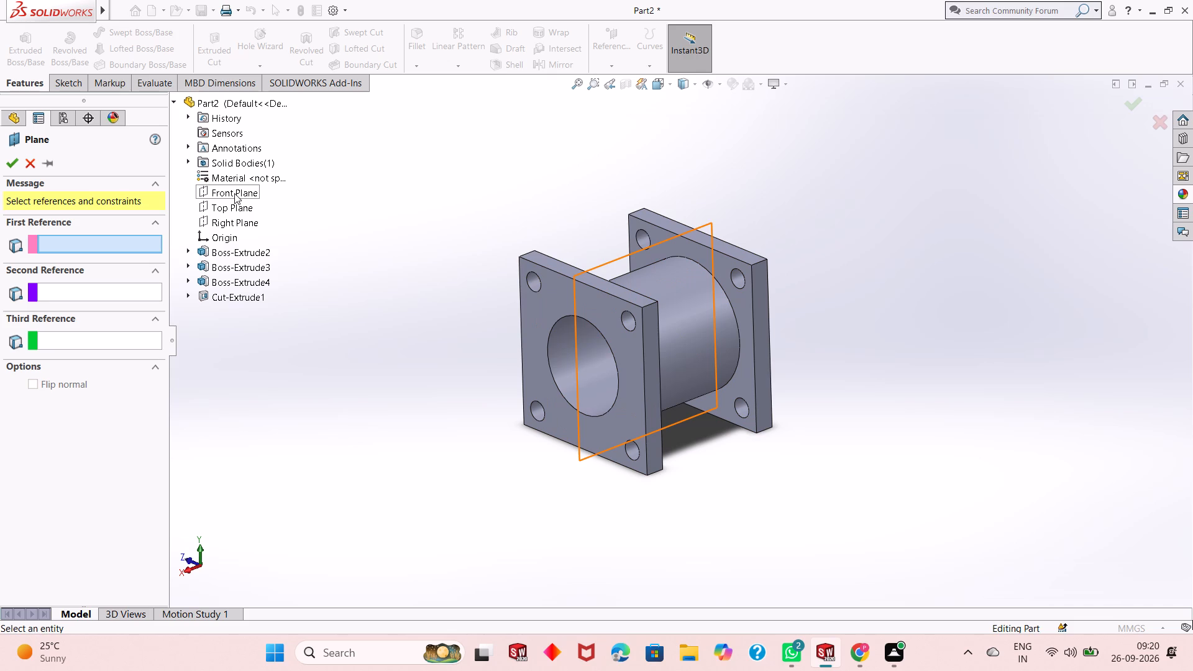
{"action": "left_click", "coordinate": [219, 208]}
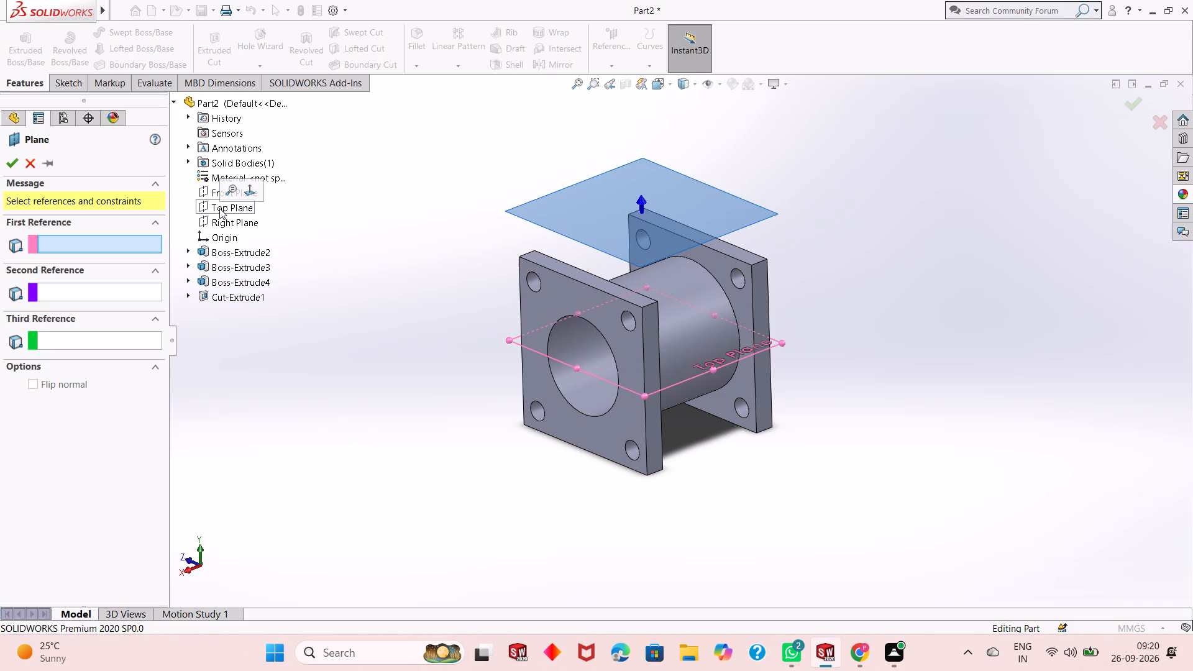
{"action": "double_click", "coordinate": [91, 349]}
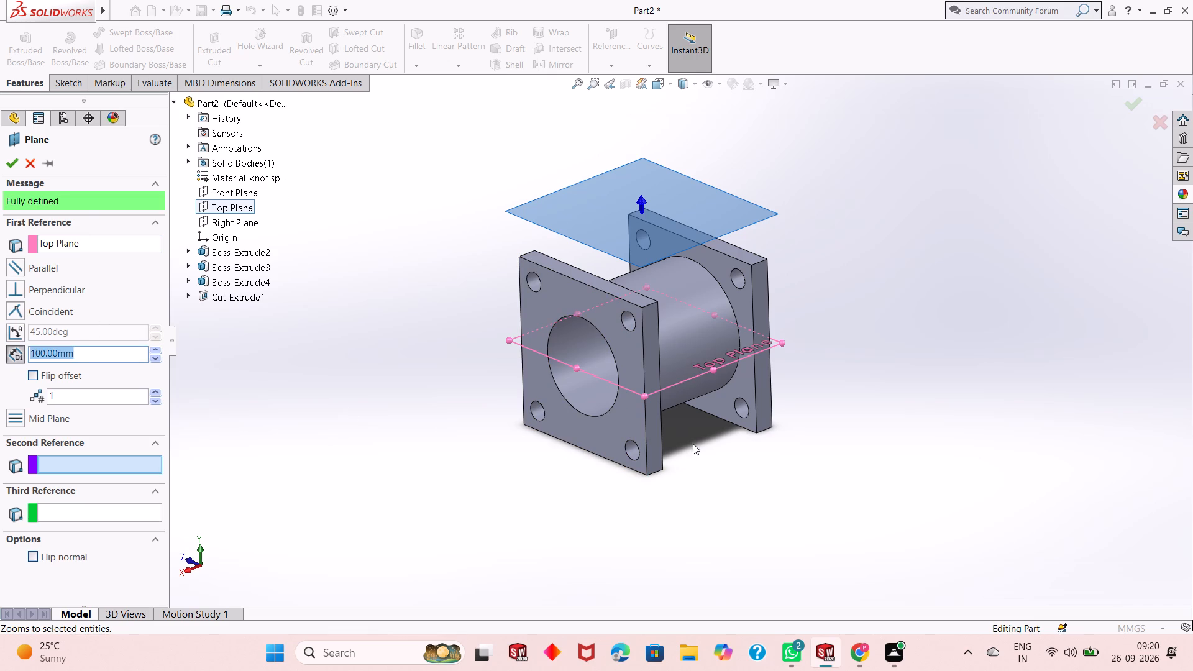
Examine the offset plane preview's position relative to the flanges and cylinder from several viewing angles.
{"action": "middle_click_drag", "start_coordinate": [693, 444], "coordinate": [691, 331]}
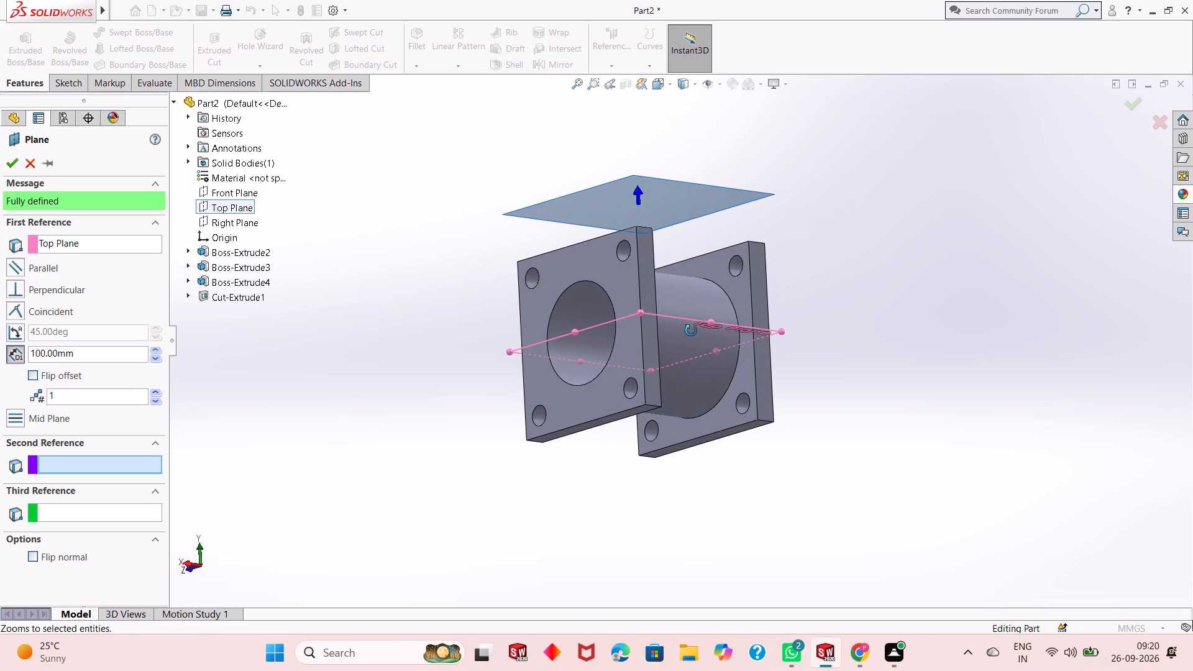
{"action": "middle_click_drag", "start_coordinate": [691, 331], "coordinate": [684, 444]}
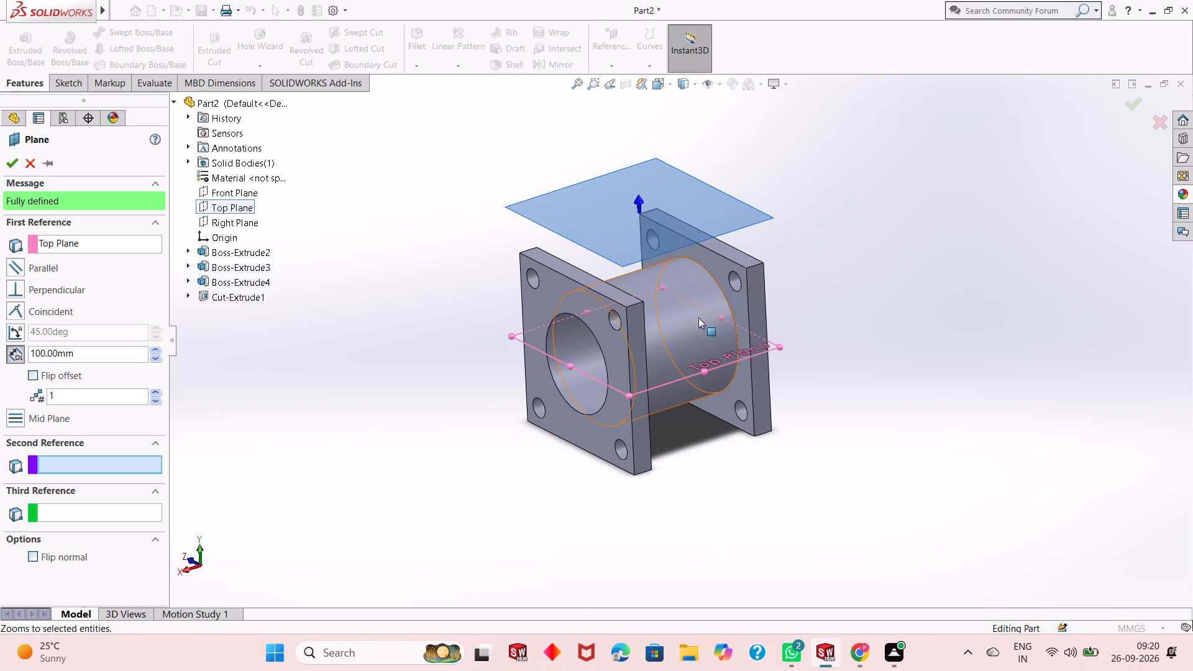
{"action": "scroll", "coordinate": [690, 278], "scroll_direction": "down", "scroll_amount": 2}
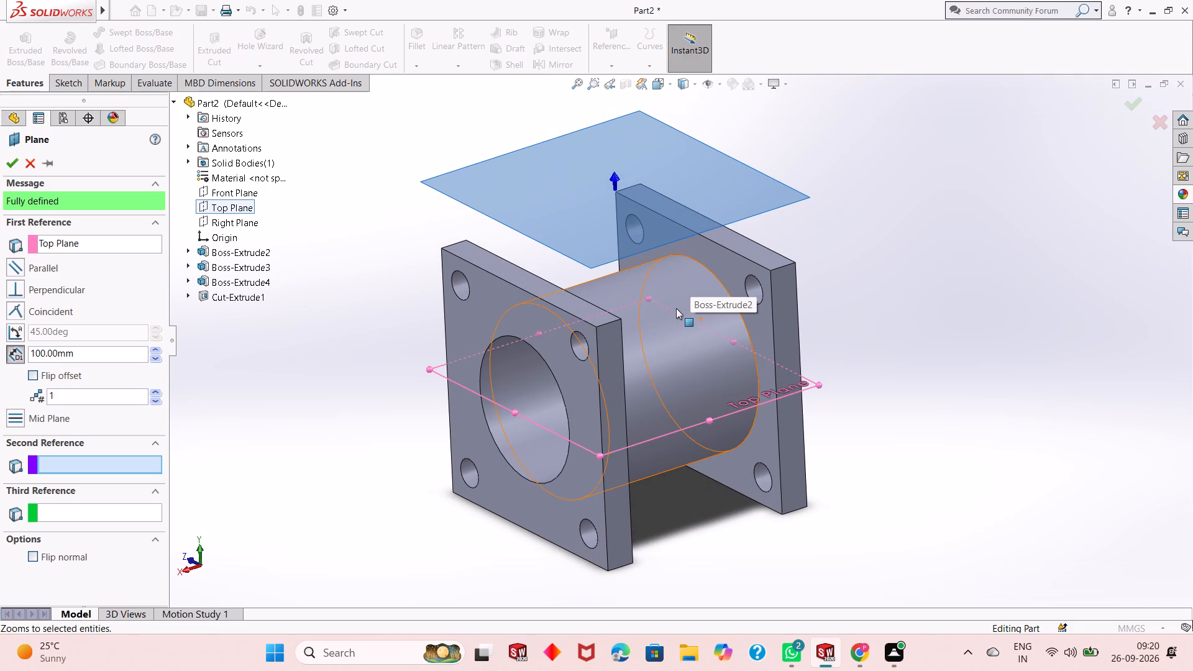
{"action": "scroll", "coordinate": [651, 306], "scroll_direction": "down", "scroll_amount": 2}
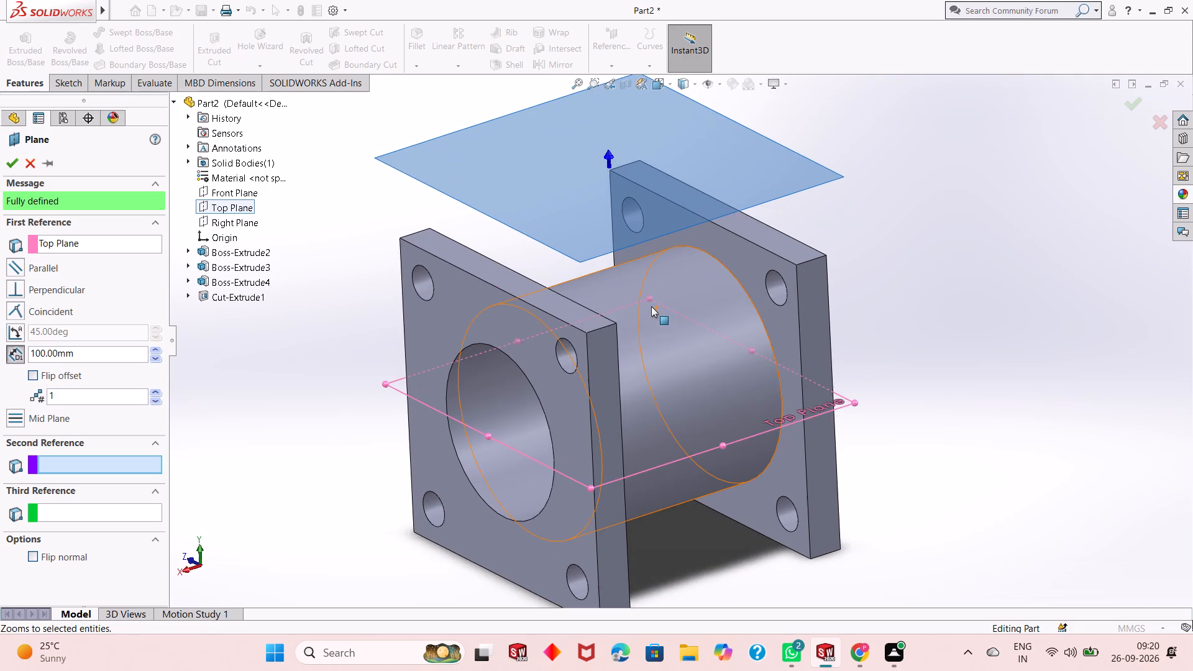
{"action": "scroll", "coordinate": [651, 306], "scroll_direction": "up", "scroll_amount": 2}
{"action": "middle_click_drag", "start_coordinate": [876, 333], "coordinate": [867, 273]}
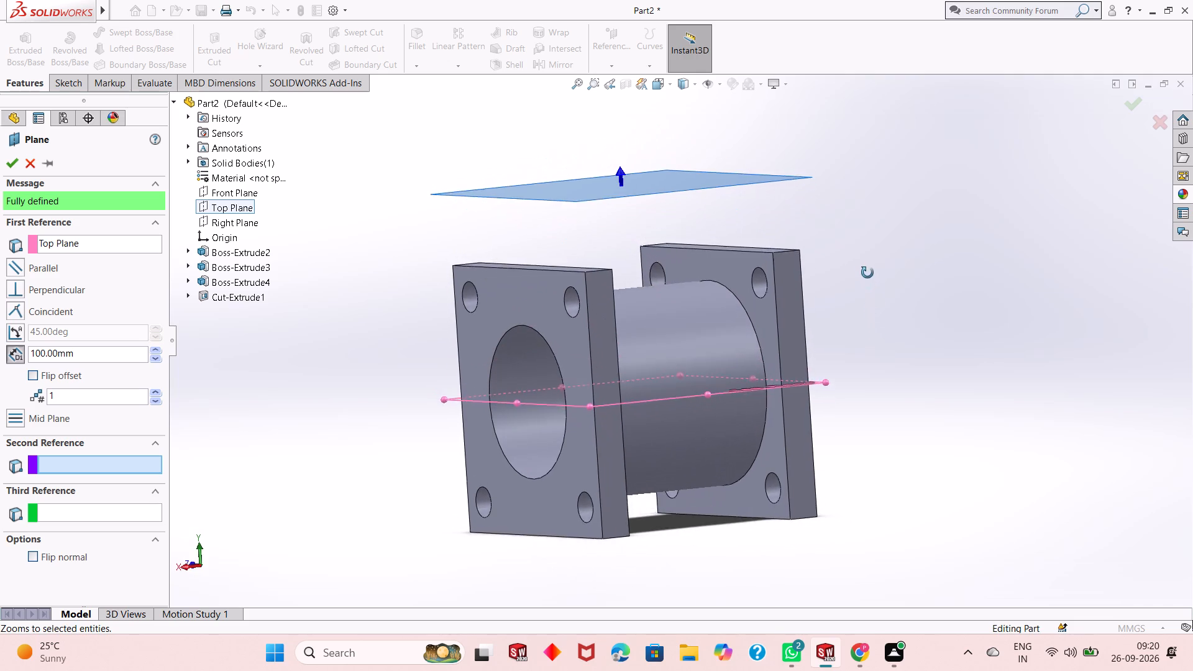
{"action": "middle_click_drag", "start_coordinate": [867, 273], "coordinate": [852, 299]}
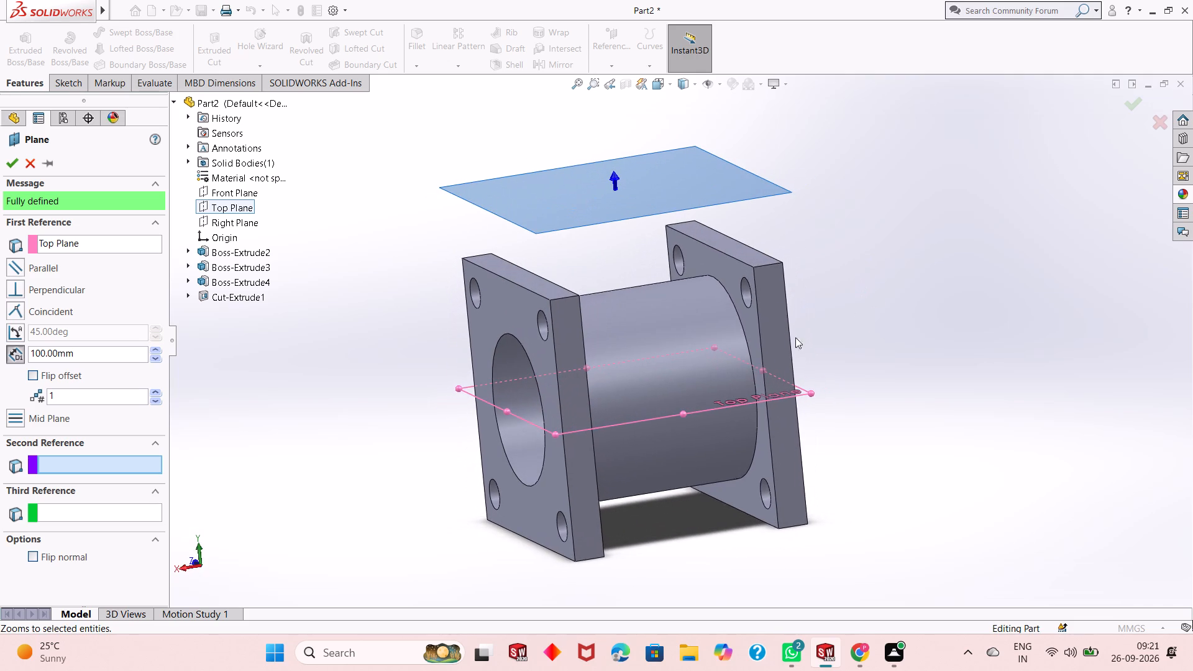
{"action": "scroll", "coordinate": [623, 286], "scroll_direction": "down", "scroll_amount": 3}
{"action": "scroll", "coordinate": [631, 286], "scroll_direction": "up", "scroll_amount": 2}
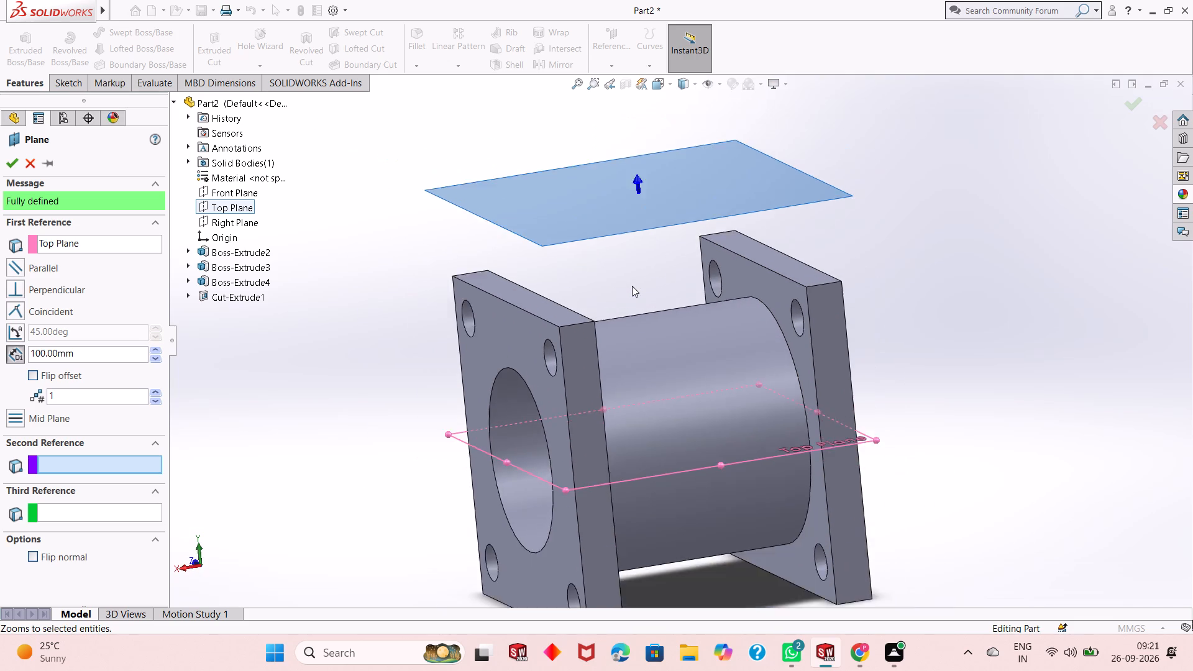
{"action": "scroll", "coordinate": [632, 286], "scroll_direction": "up", "scroll_amount": 2}
{"action": "middle_click_drag", "start_coordinate": [658, 291], "coordinate": [674, 272]}
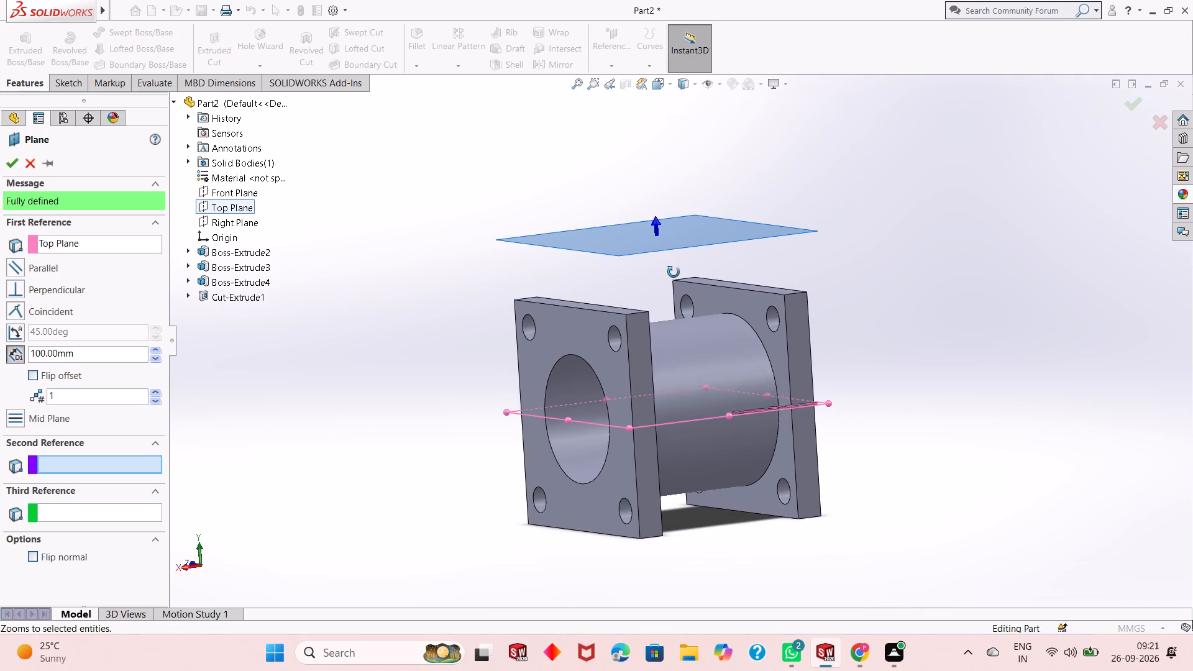
{"action": "middle_click_drag", "start_coordinate": [674, 272], "coordinate": [716, 209]}
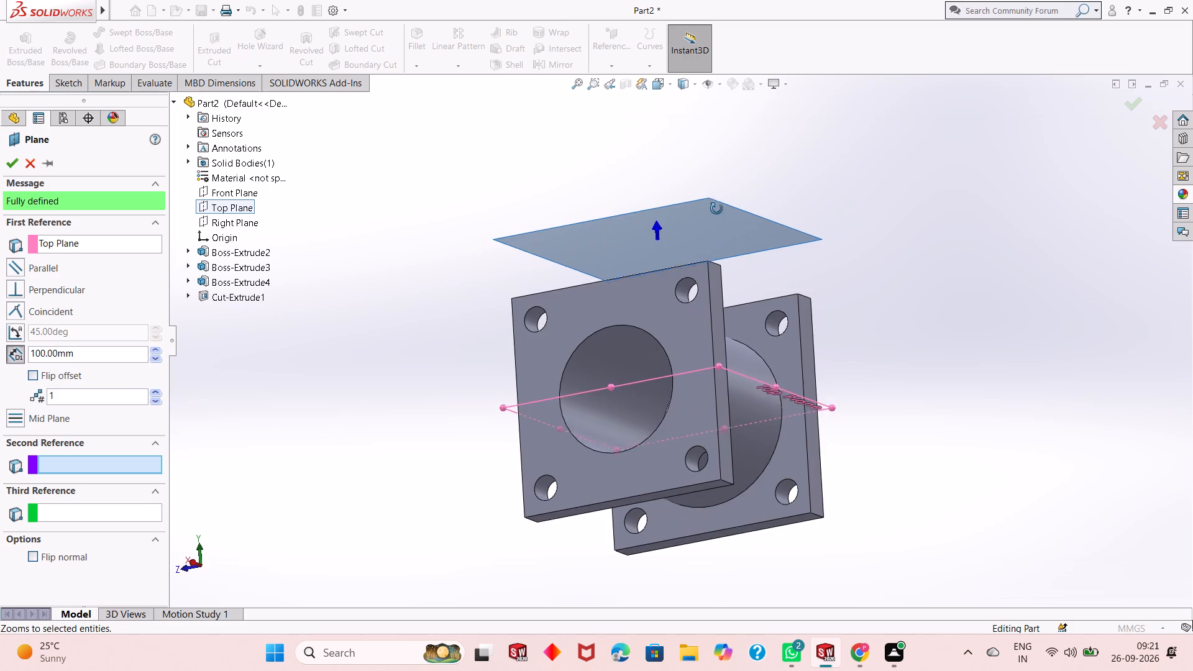
{"action": "middle_click_drag", "start_coordinate": [716, 209], "coordinate": [677, 292]}
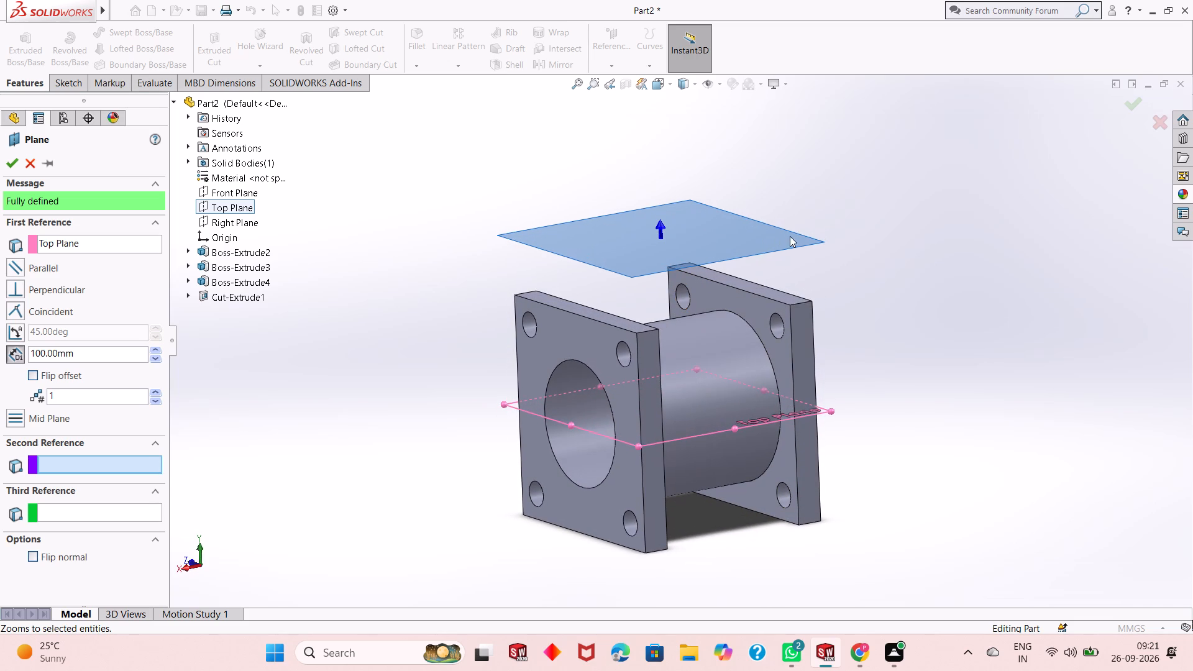
{"action": "middle_click_drag", "start_coordinate": [841, 253], "coordinate": [820, 296]}
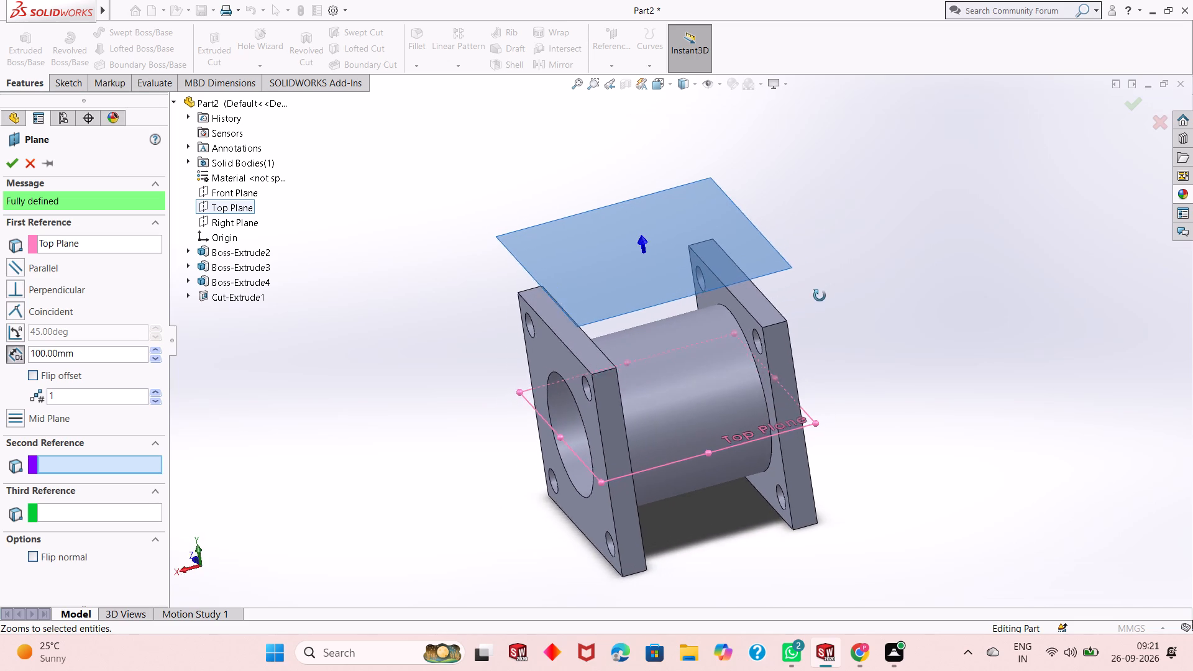
{"action": "middle_click_drag", "start_coordinate": [820, 296], "coordinate": [796, 340]}
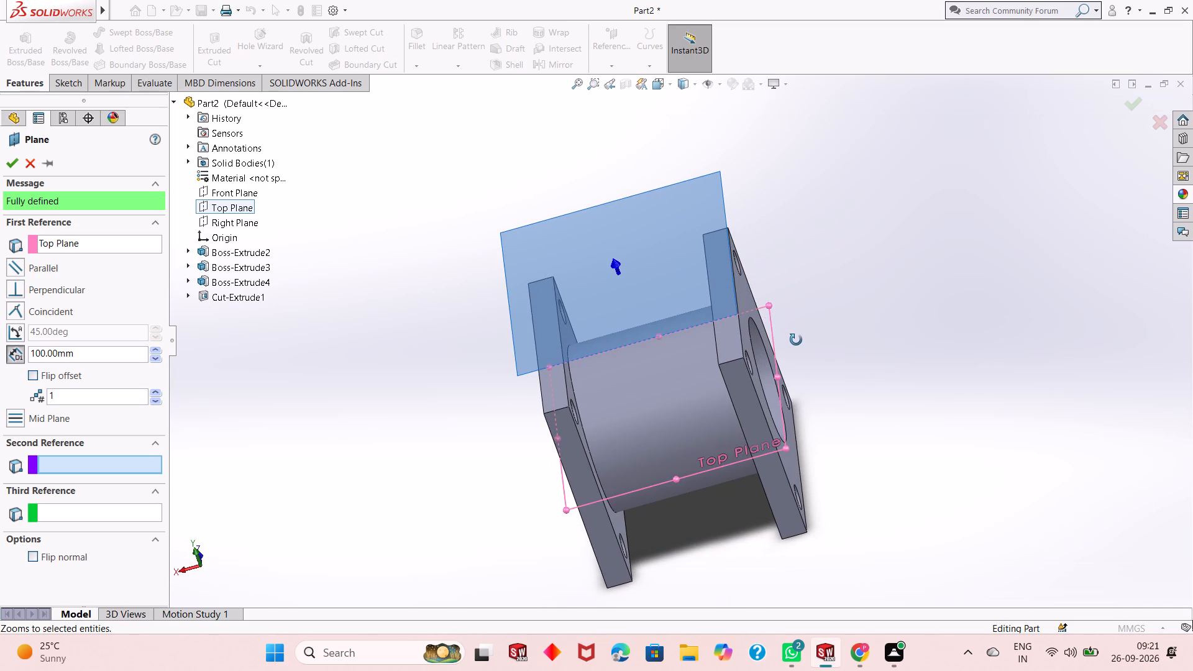
{"action": "middle_click_drag", "start_coordinate": [796, 340], "coordinate": [845, 211]}
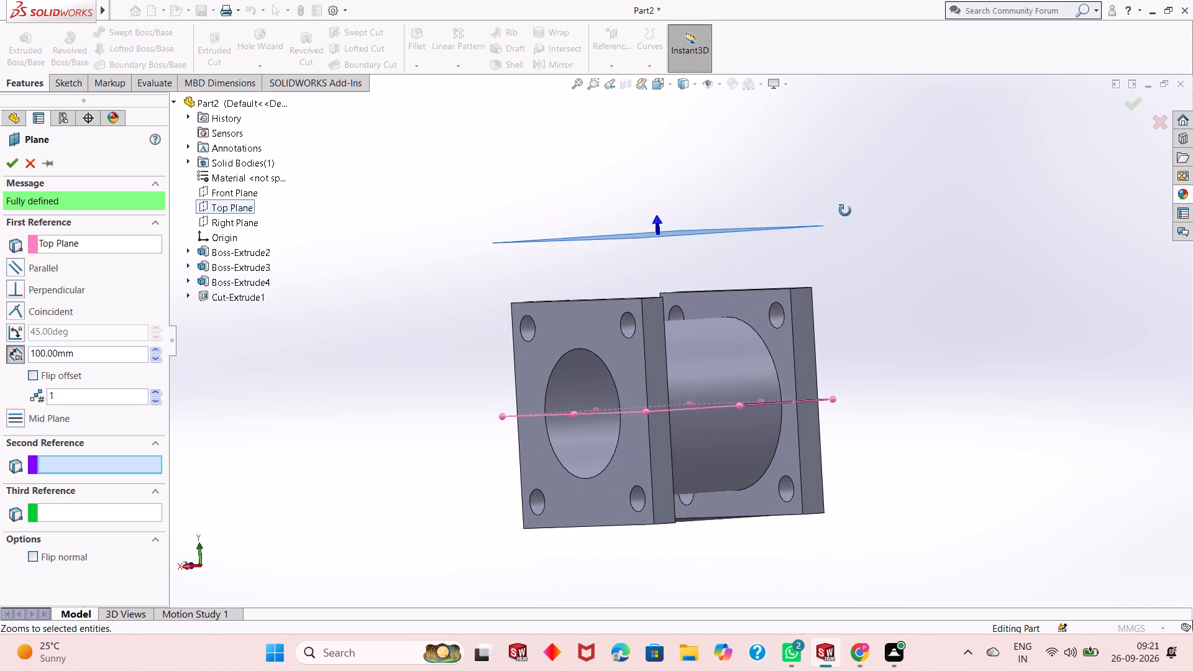
{"action": "middle_click_drag", "start_coordinate": [845, 211], "coordinate": [821, 272]}
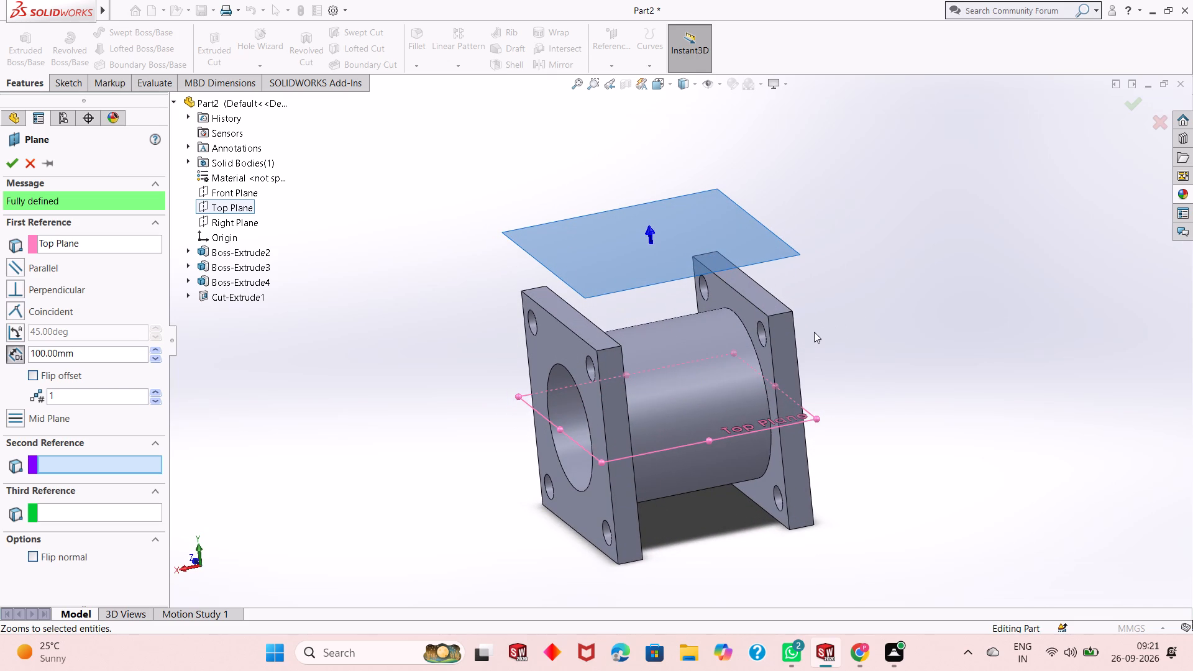
{"action": "middle_click_drag", "start_coordinate": [813, 333], "coordinate": [841, 255]}
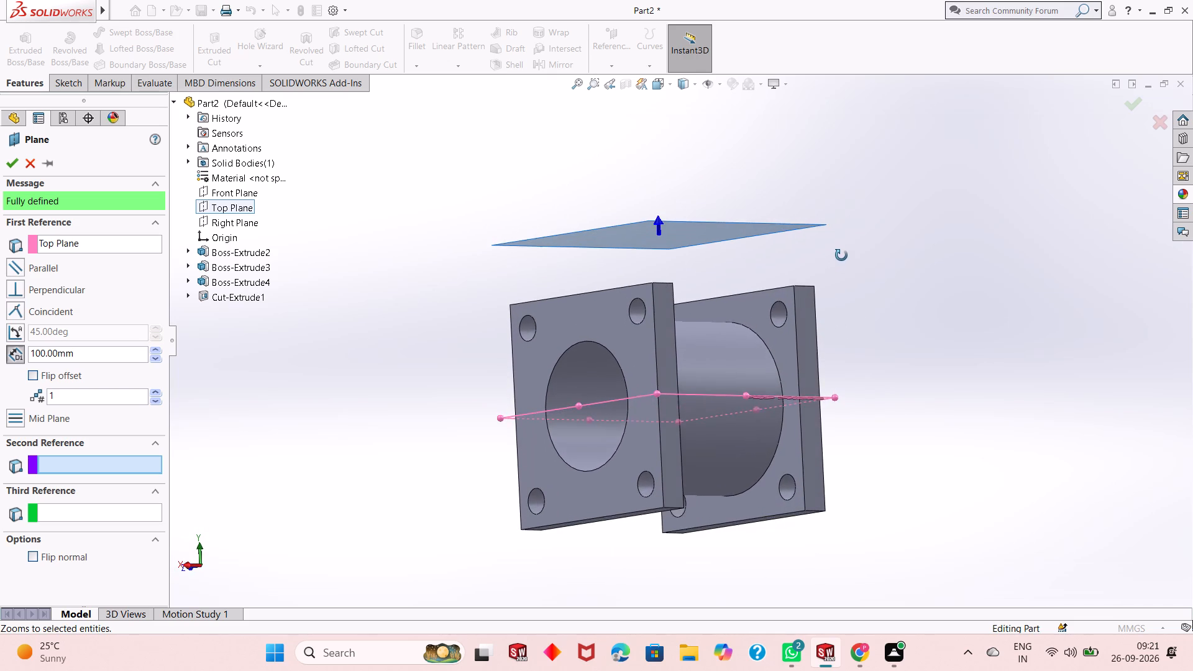
{"action": "middle_click_drag", "start_coordinate": [841, 255], "coordinate": [844, 247]}
{"action": "scroll", "coordinate": [734, 310], "scroll_direction": "down", "scroll_amount": 3}
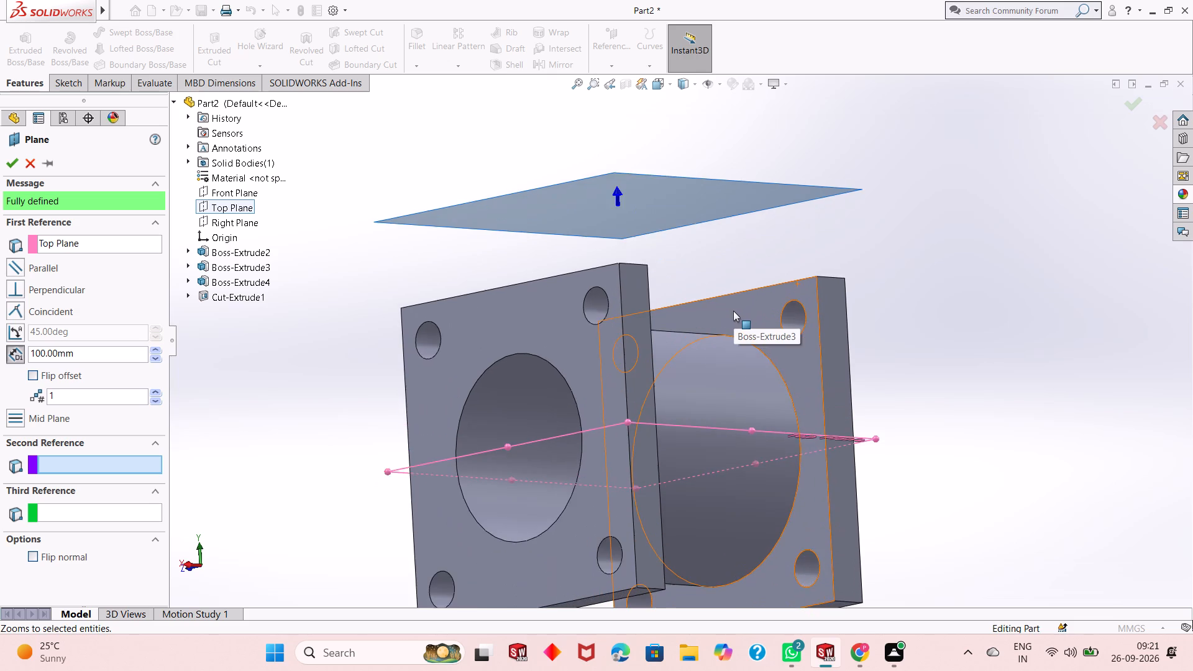
{"action": "scroll", "coordinate": [733, 311], "scroll_direction": "up", "scroll_amount": 3}
{"action": "scroll", "coordinate": [500, 352], "scroll_direction": "down", "scroll_amount": 1}
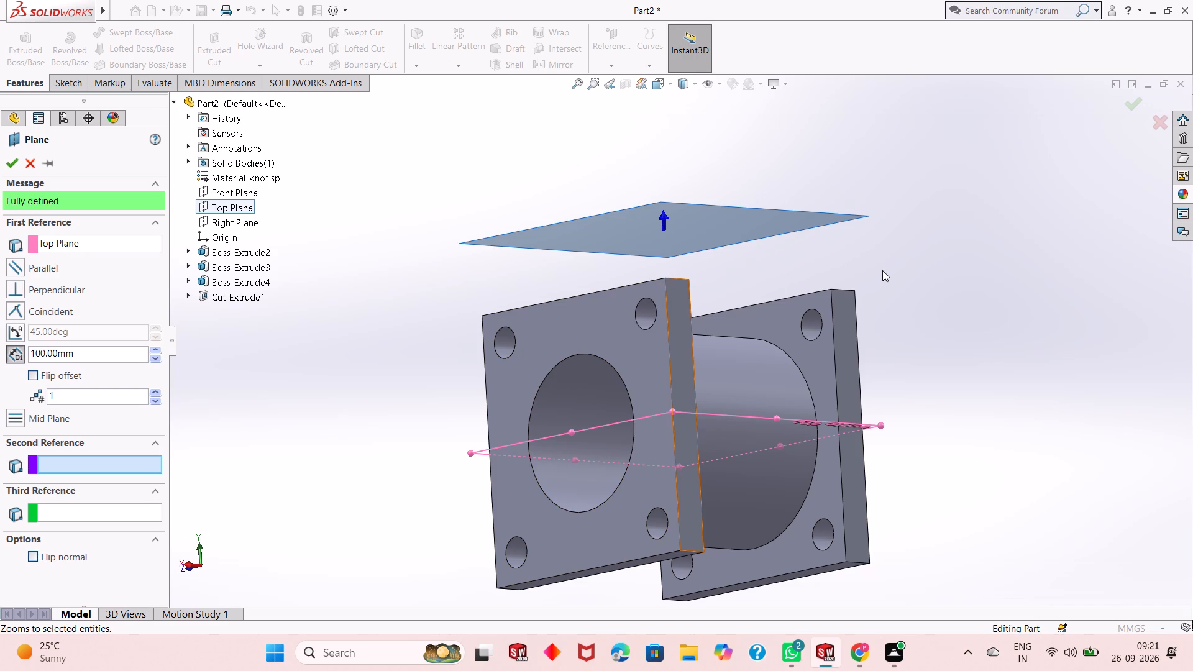
{"action": "middle_click_drag", "start_coordinate": [881, 274], "coordinate": [871, 346]}
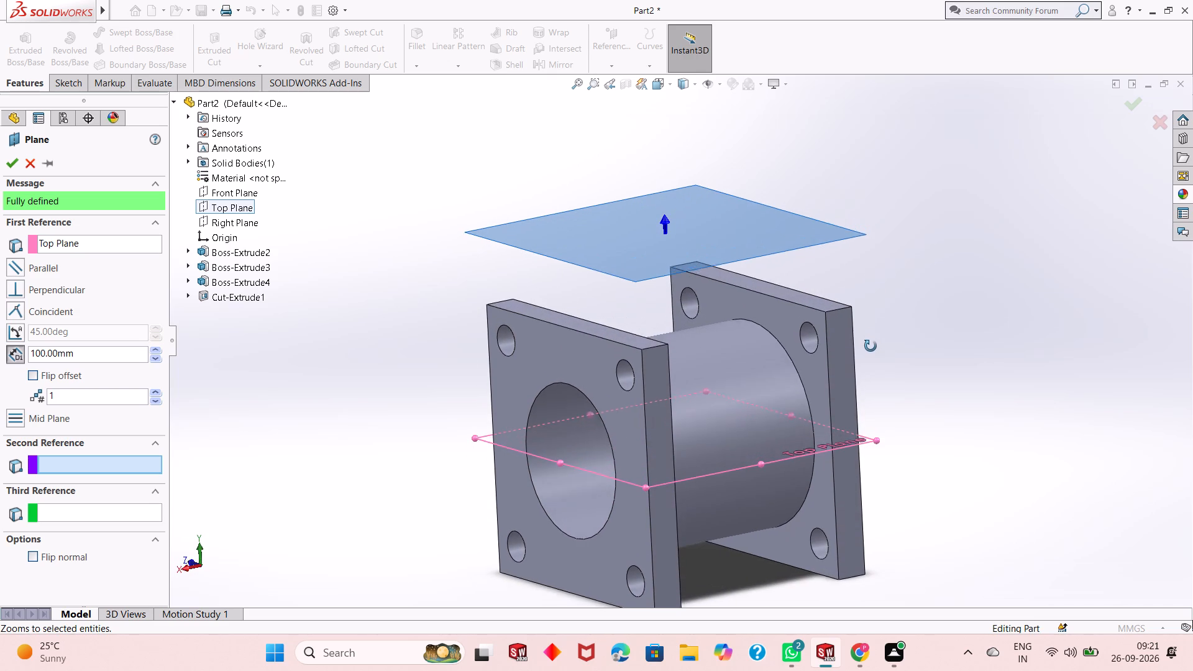
{"action": "middle_click_drag", "start_coordinate": [871, 346], "coordinate": [870, 361]}
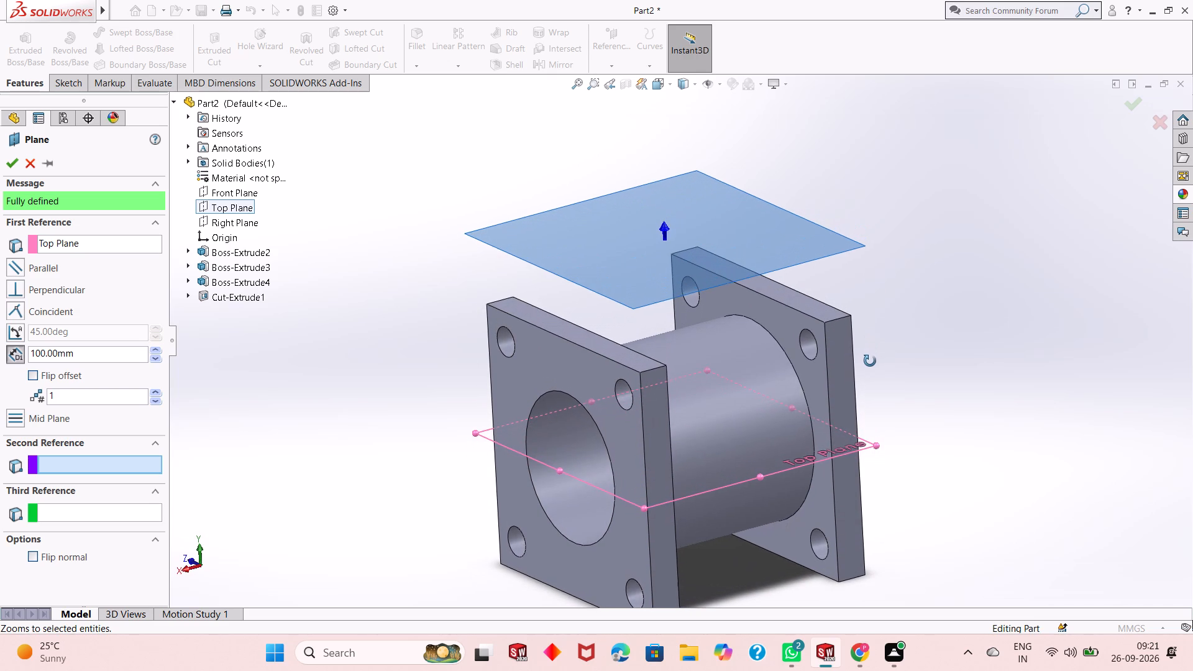
{"action": "middle_click_drag", "start_coordinate": [870, 361], "coordinate": [891, 327]}
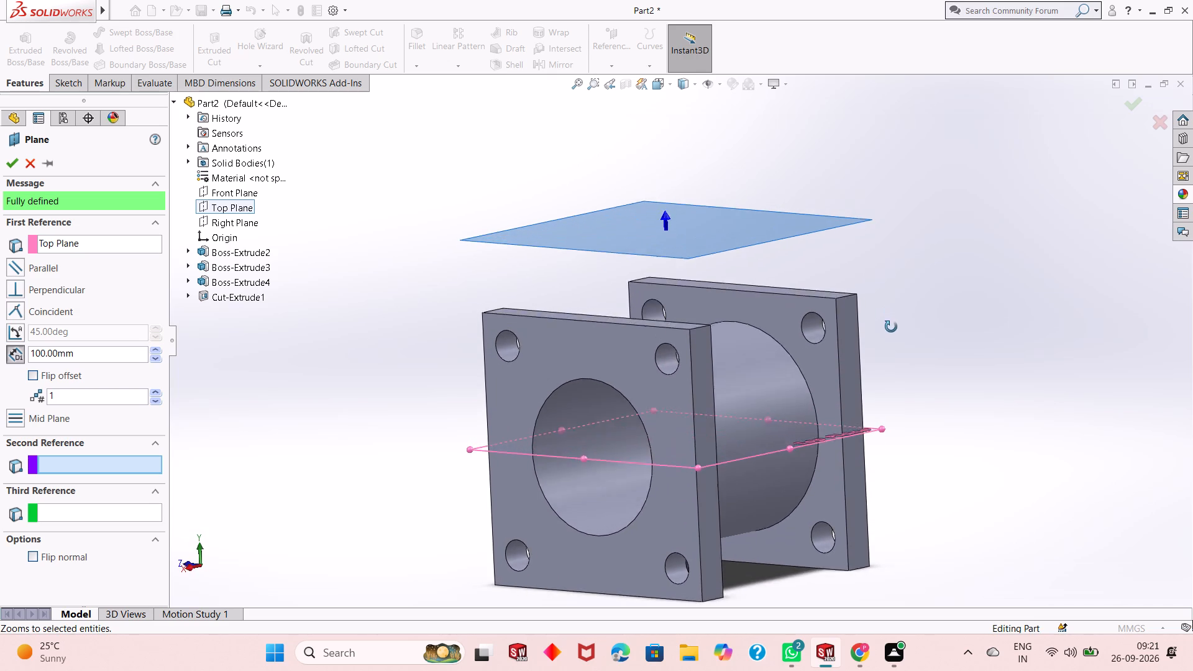
{"action": "middle_click_drag", "start_coordinate": [891, 327], "coordinate": [825, 373]}
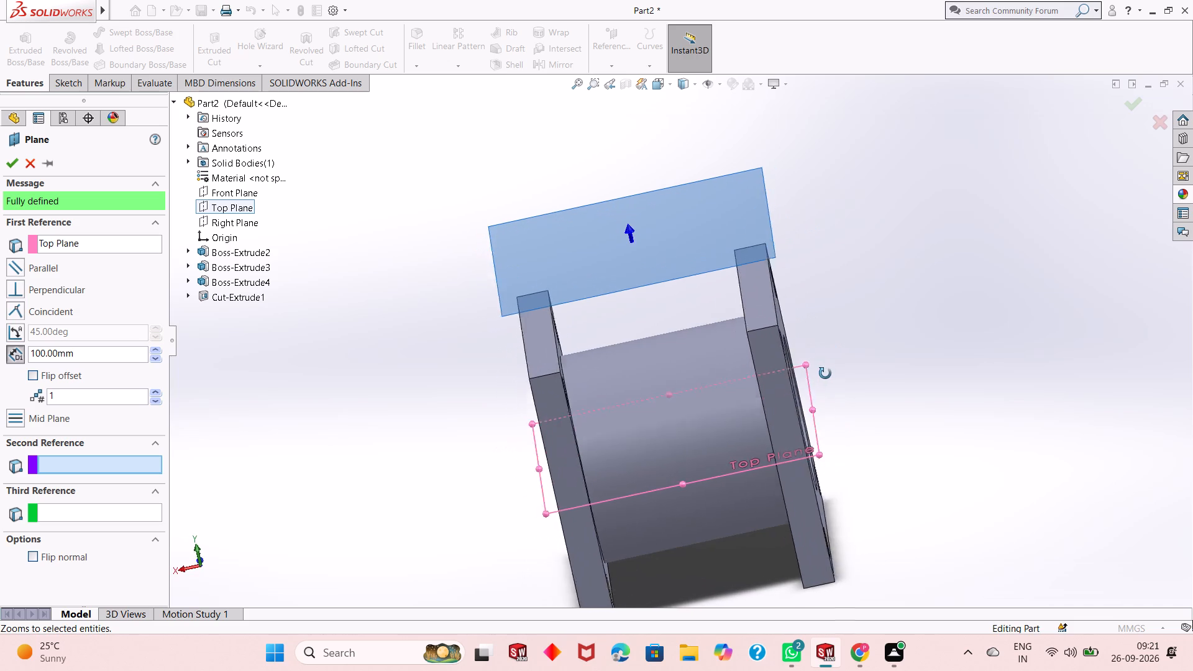
{"action": "middle_click_drag", "start_coordinate": [825, 373], "coordinate": [925, 272]}
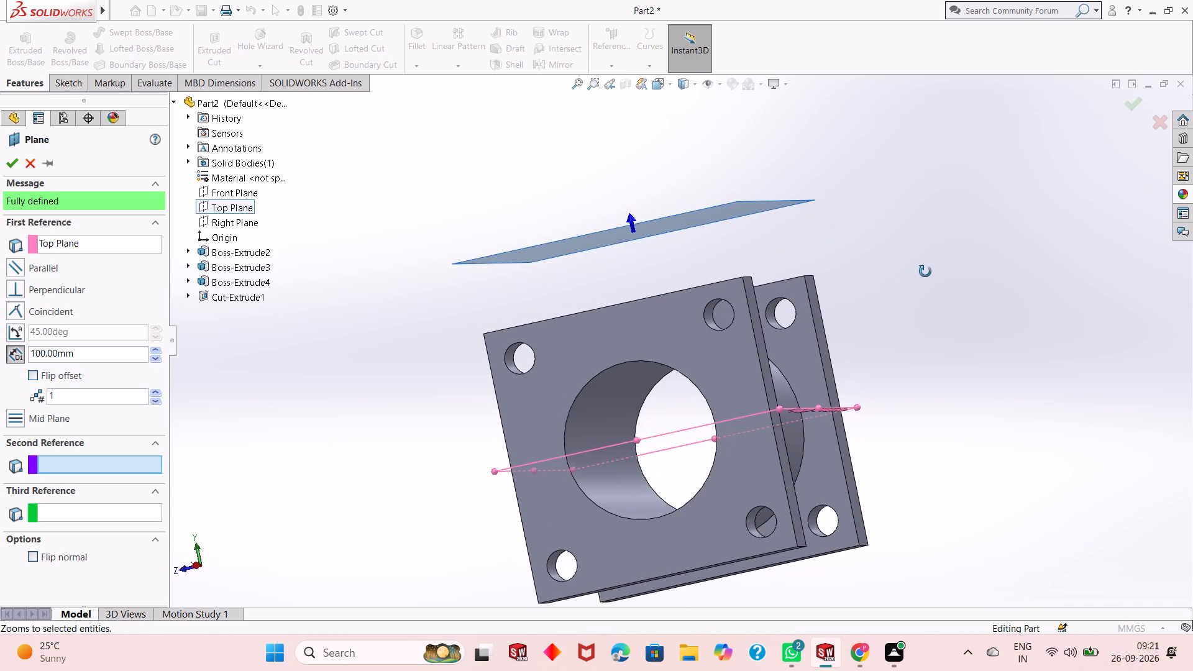
{"action": "middle_click_drag", "start_coordinate": [925, 272], "coordinate": [863, 286]}
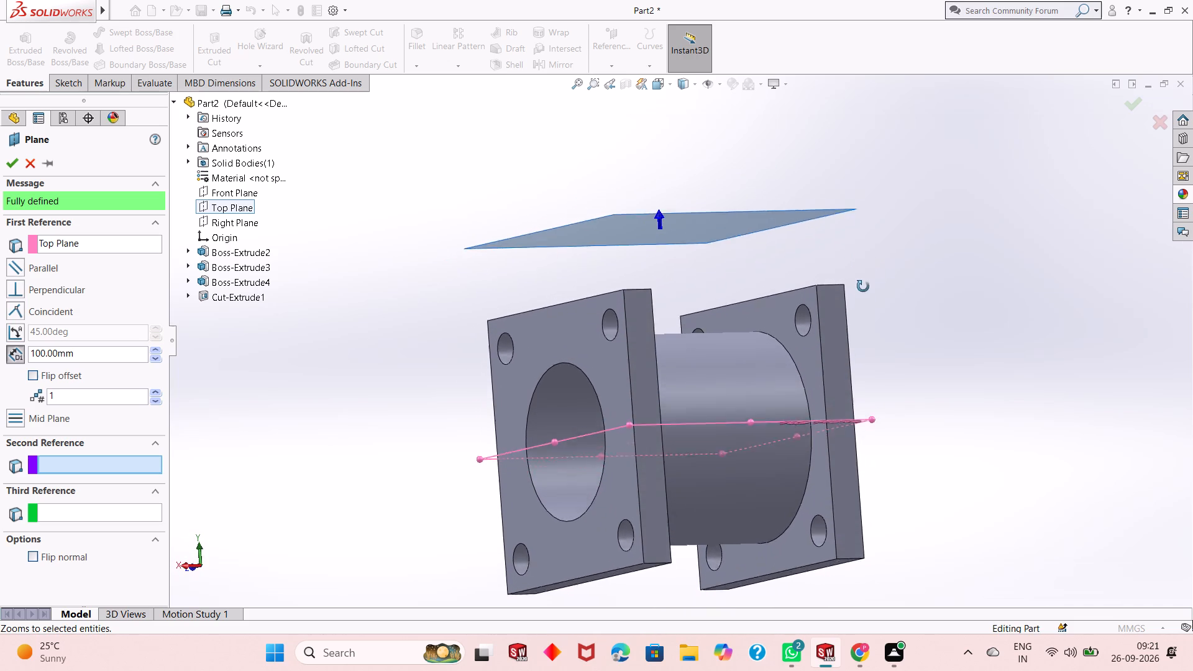
Create the reference plane offset 100 mm above the Top Plane.
{"action": "middle_click_drag", "start_coordinate": [863, 286], "coordinate": [870, 362]}
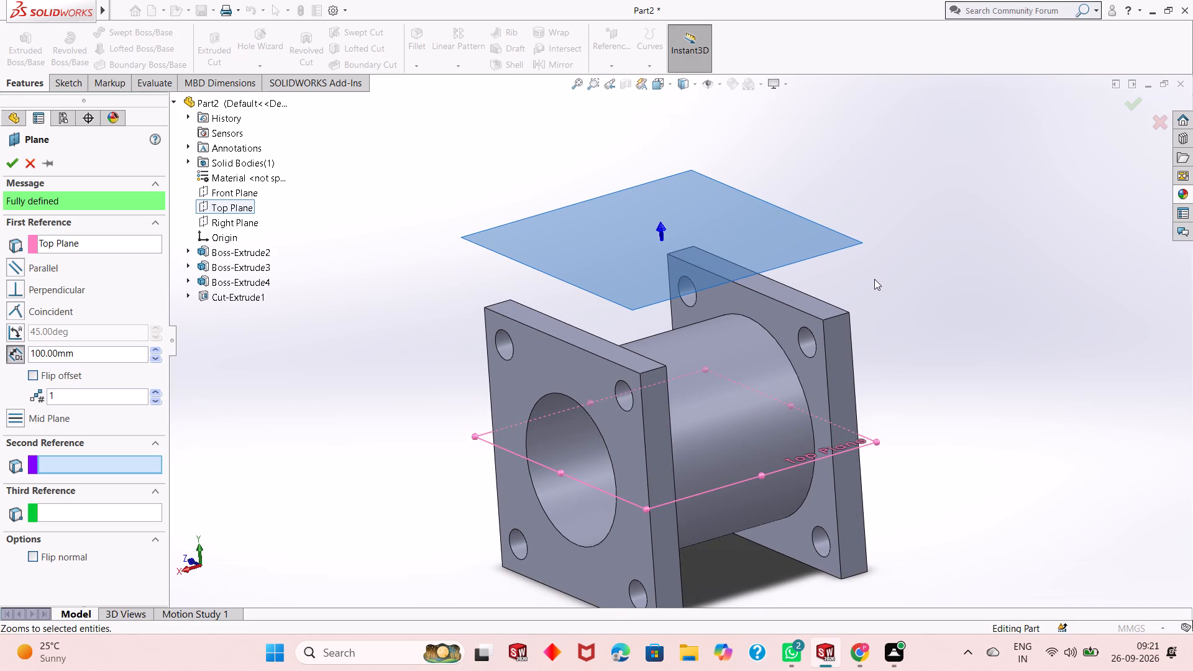
{"action": "middle_click_drag", "start_coordinate": [874, 274], "coordinate": [843, 323]}
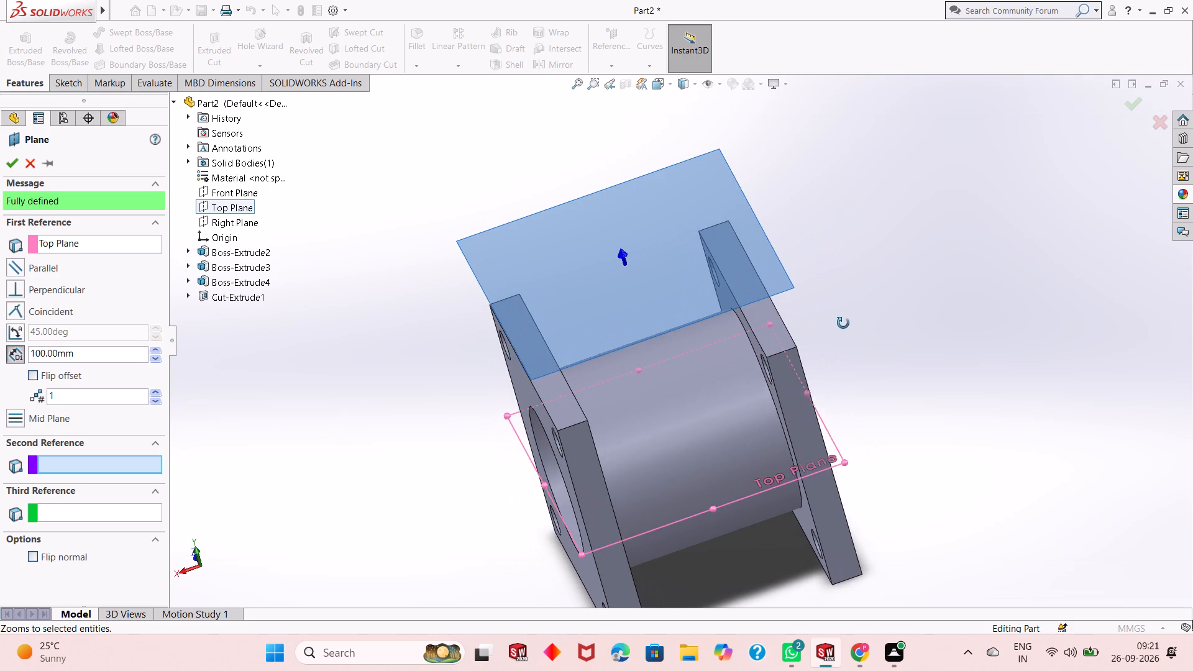
{"action": "middle_click_drag", "start_coordinate": [843, 323], "coordinate": [868, 230]}
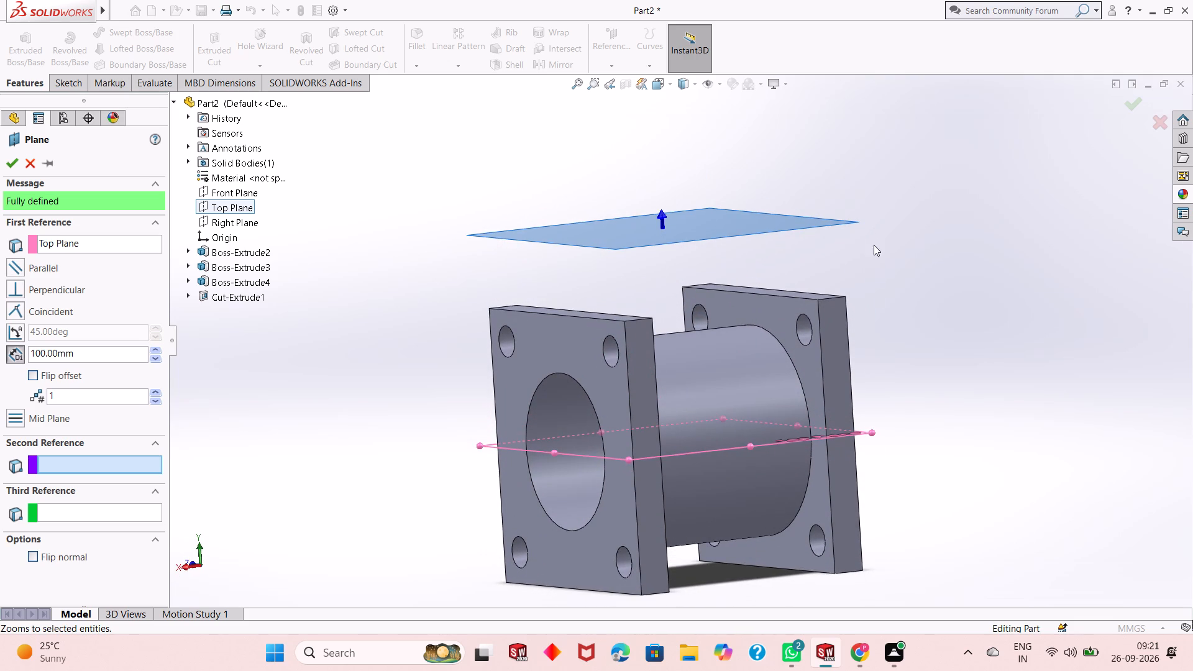
{"action": "middle_click", "coordinate": [884, 316]}
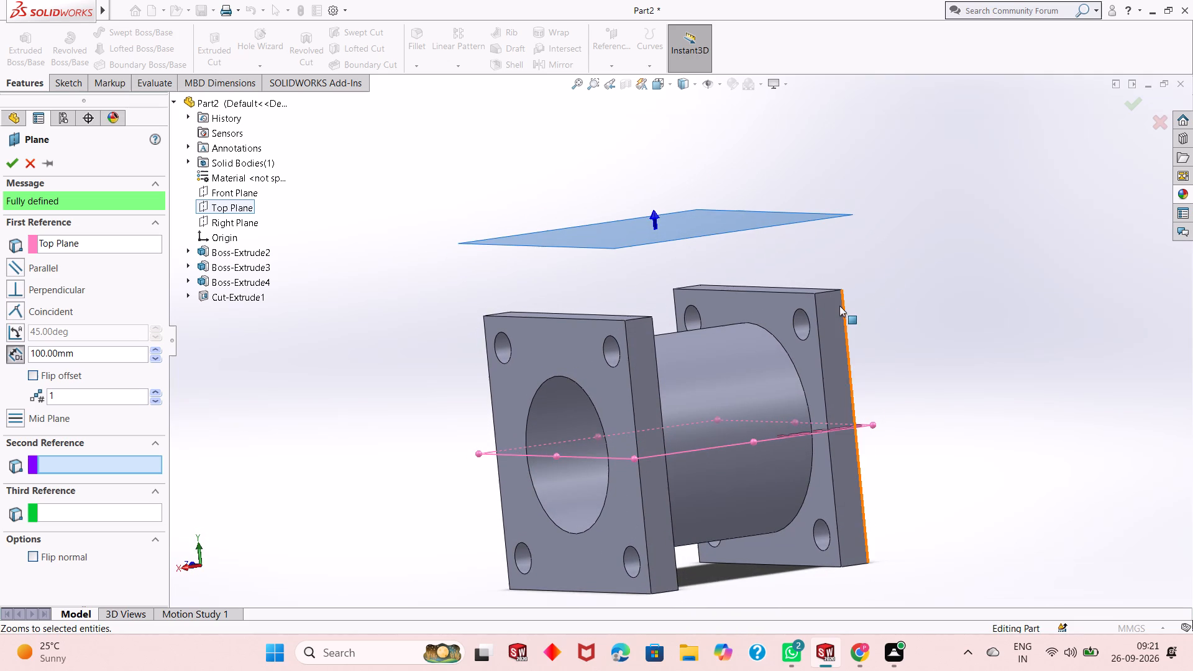
{"action": "middle_click_drag", "start_coordinate": [843, 242], "coordinate": [839, 272]}
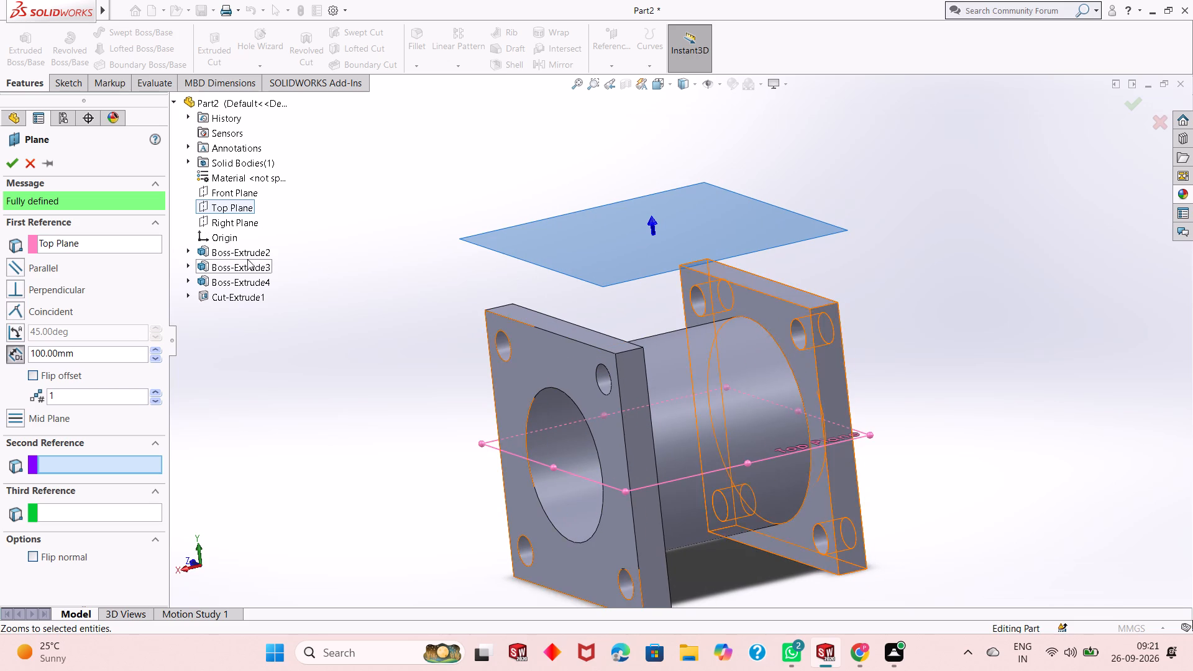
{"action": "double_click", "coordinate": [93, 350]}
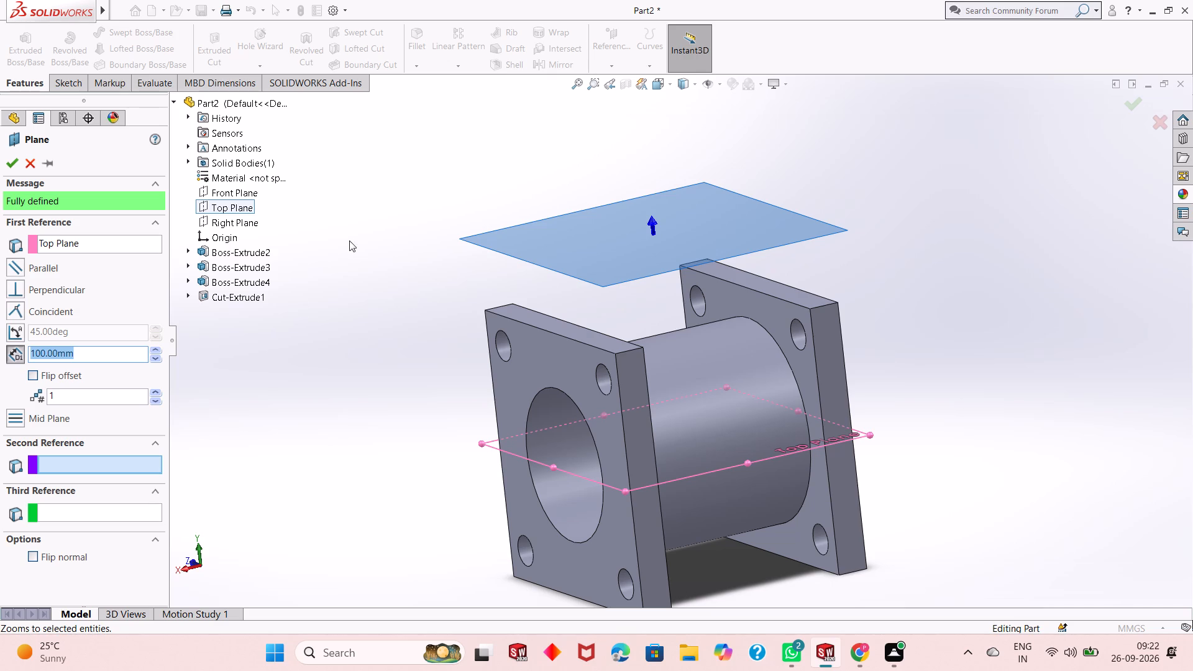
{"action": "left_click", "coordinate": [12, 161]}
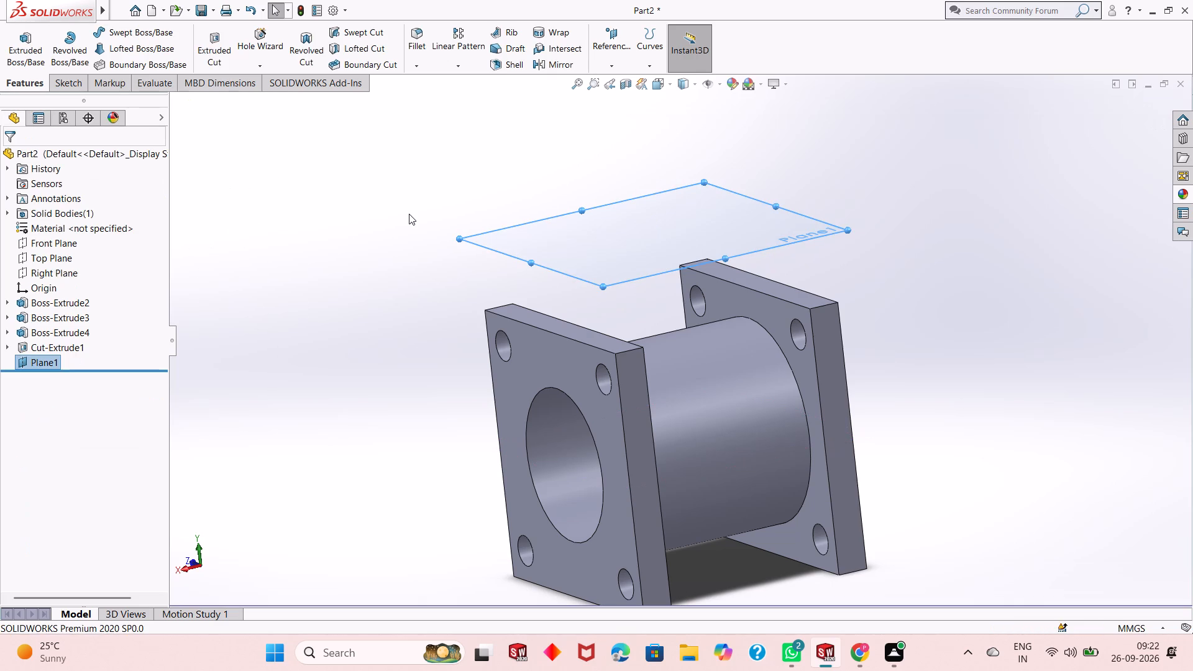
{"action": "scroll", "coordinate": [724, 203], "scroll_direction": "down", "scroll_amount": 1}
{"action": "scroll", "coordinate": [717, 214], "scroll_direction": "up", "scroll_amount": 2}
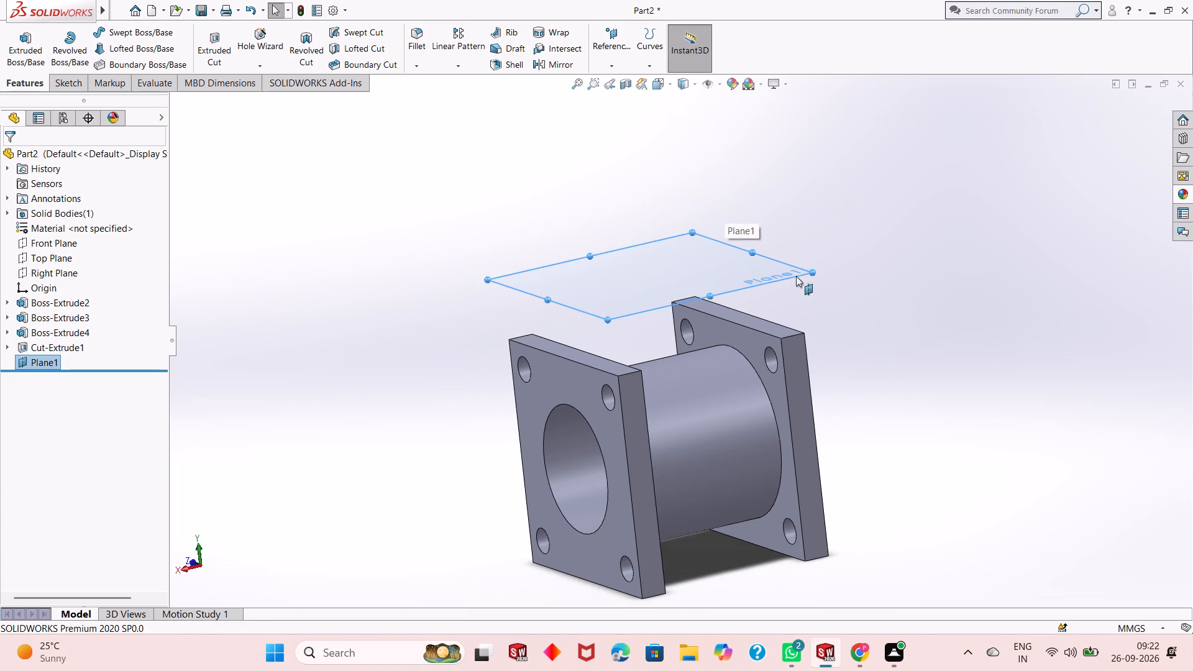
{"action": "left_click", "coordinate": [862, 303]}
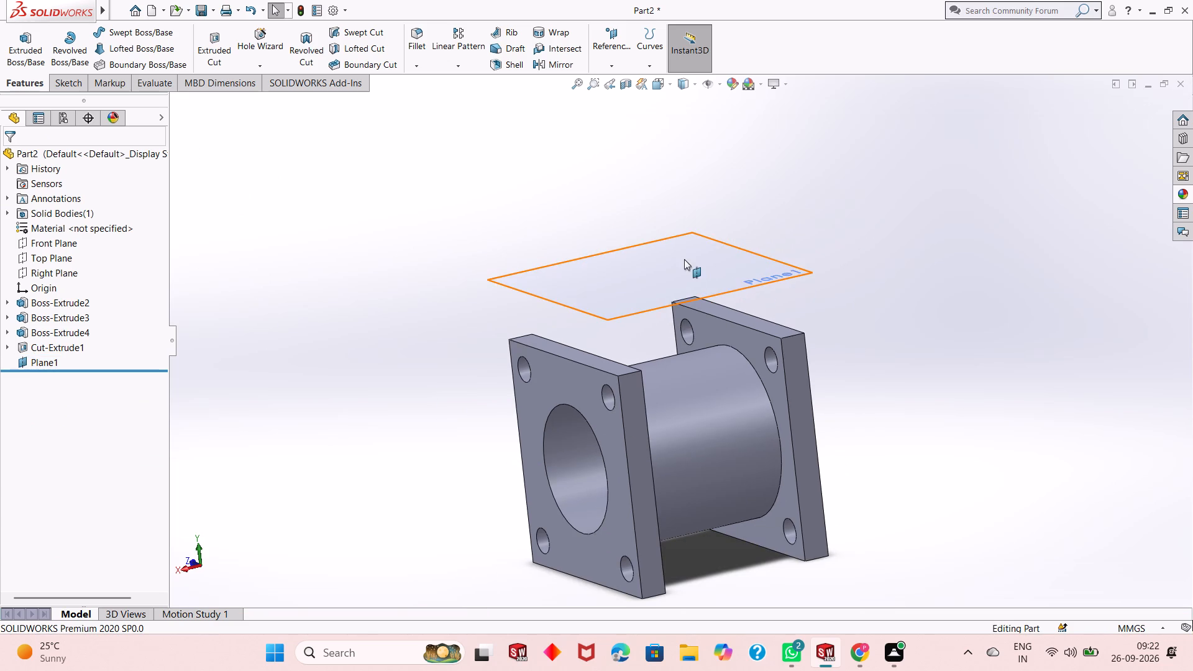
Examine the new plane's position above the flanged cylinder from several viewing angles.
{"action": "right_click", "coordinate": [682, 256]}
{"action": "left_click", "coordinate": [600, 211]}
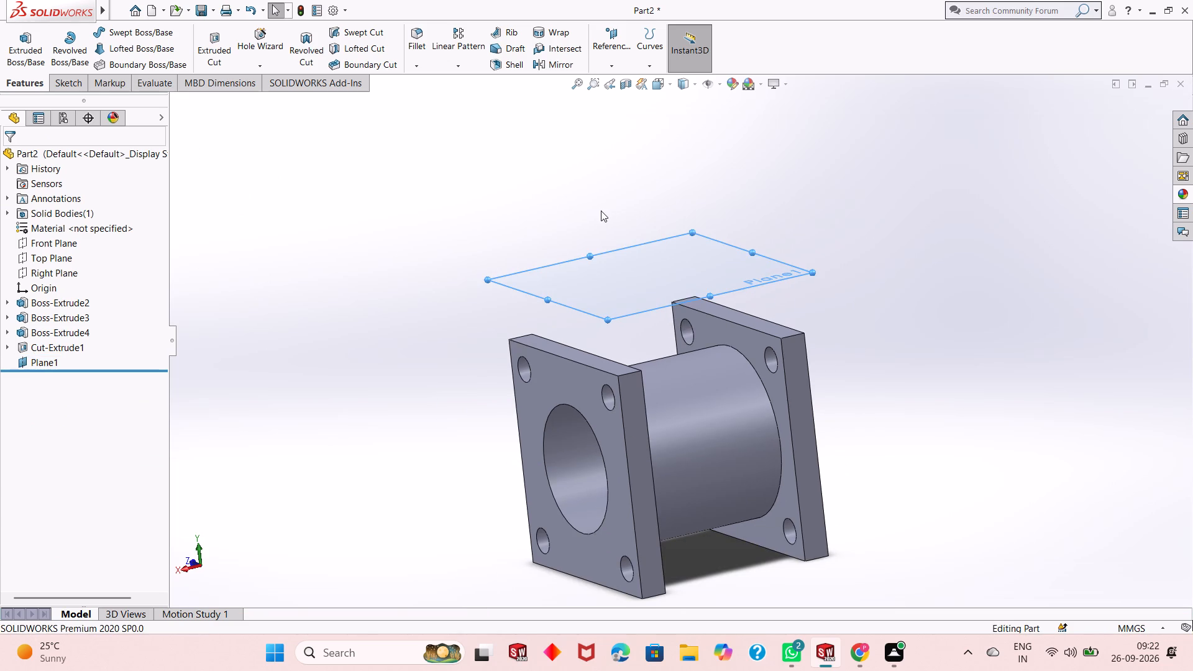
{"action": "scroll", "coordinate": [671, 303], "scroll_direction": "up", "scroll_amount": 2}
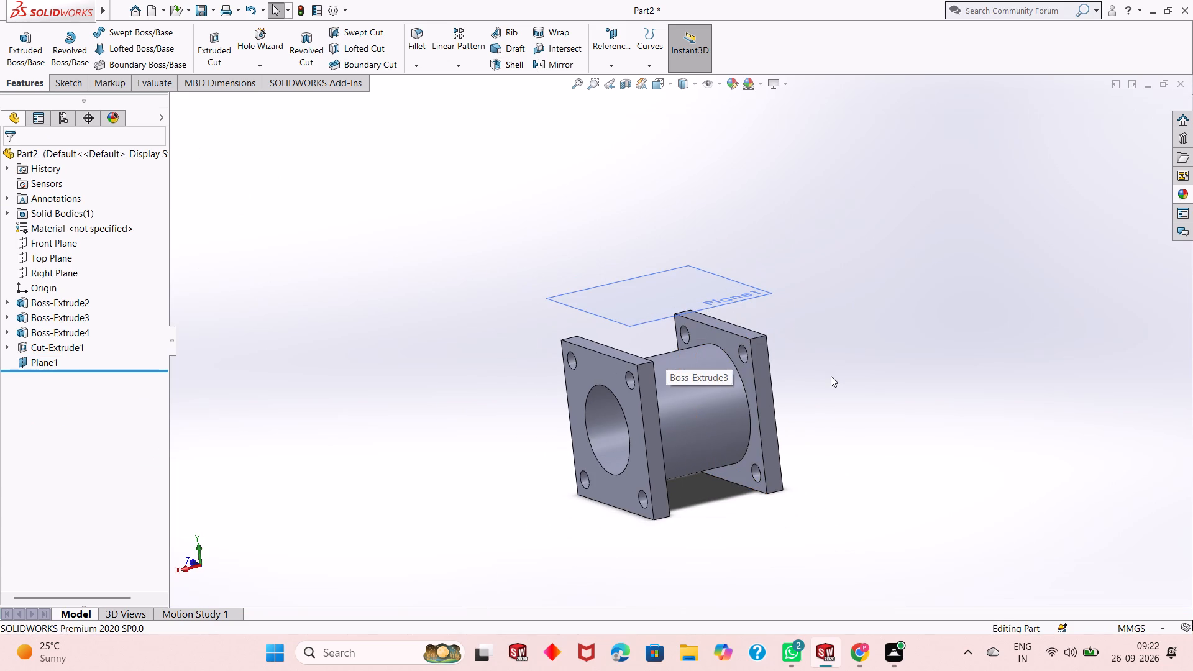
{"action": "scroll", "coordinate": [803, 375], "scroll_direction": "down", "scroll_amount": 1}
{"action": "middle_click_drag", "start_coordinate": [774, 345], "coordinate": [846, 283]}
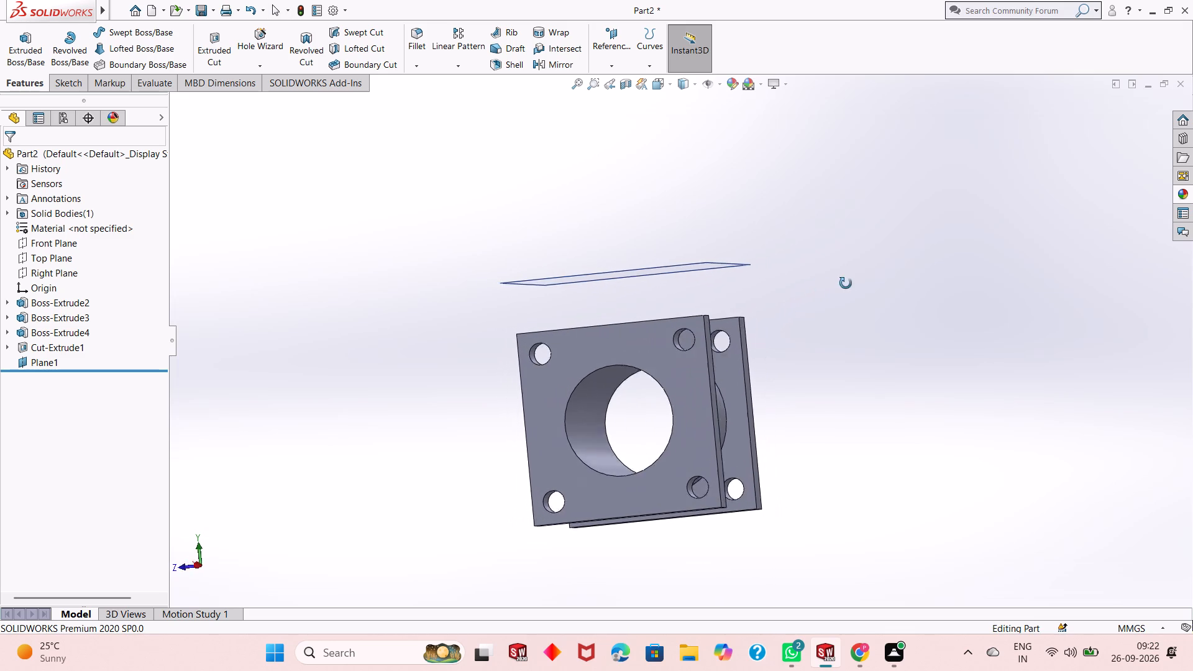
{"action": "middle_click_drag", "start_coordinate": [846, 283], "coordinate": [848, 298]}
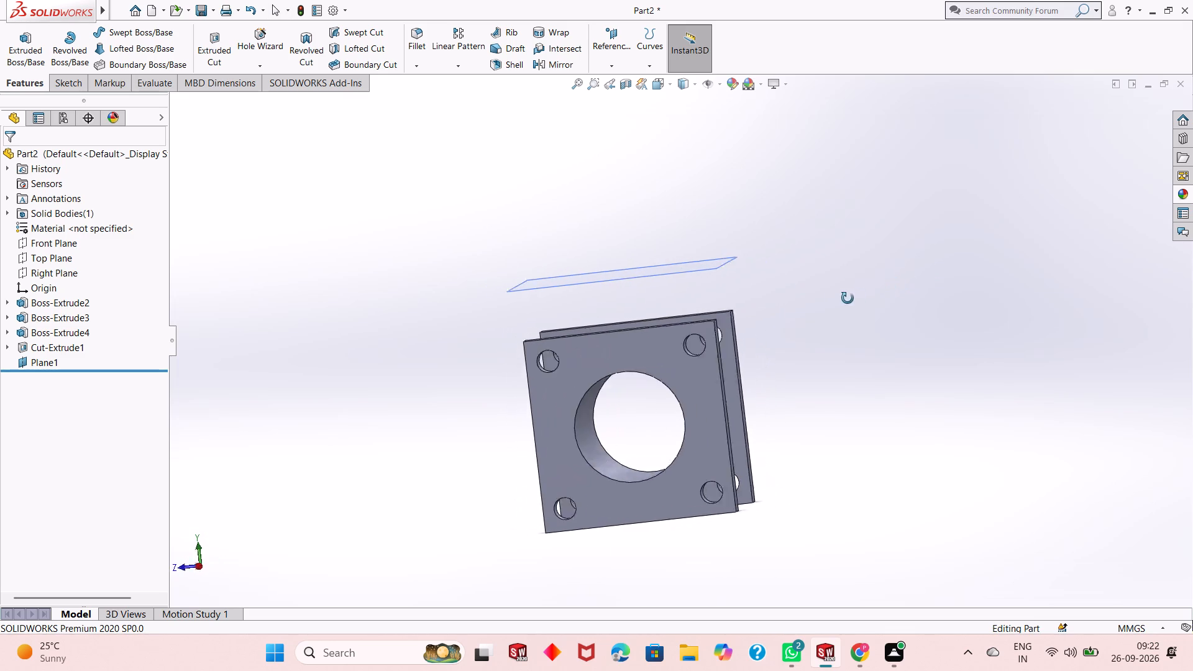
{"action": "middle_click_drag", "start_coordinate": [848, 298], "coordinate": [738, 346]}
Reopen the offset plane's definition to review its reference and offset distance.
{"action": "left_click", "coordinate": [30, 367]}
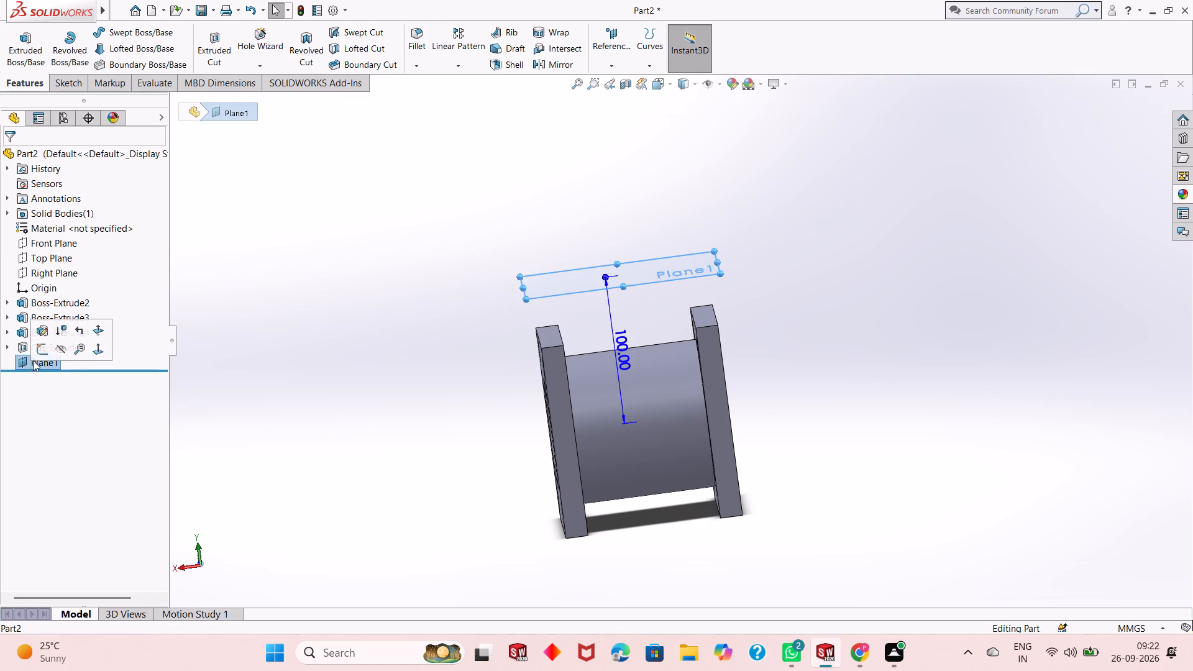
{"action": "left_click", "coordinate": [44, 334]}
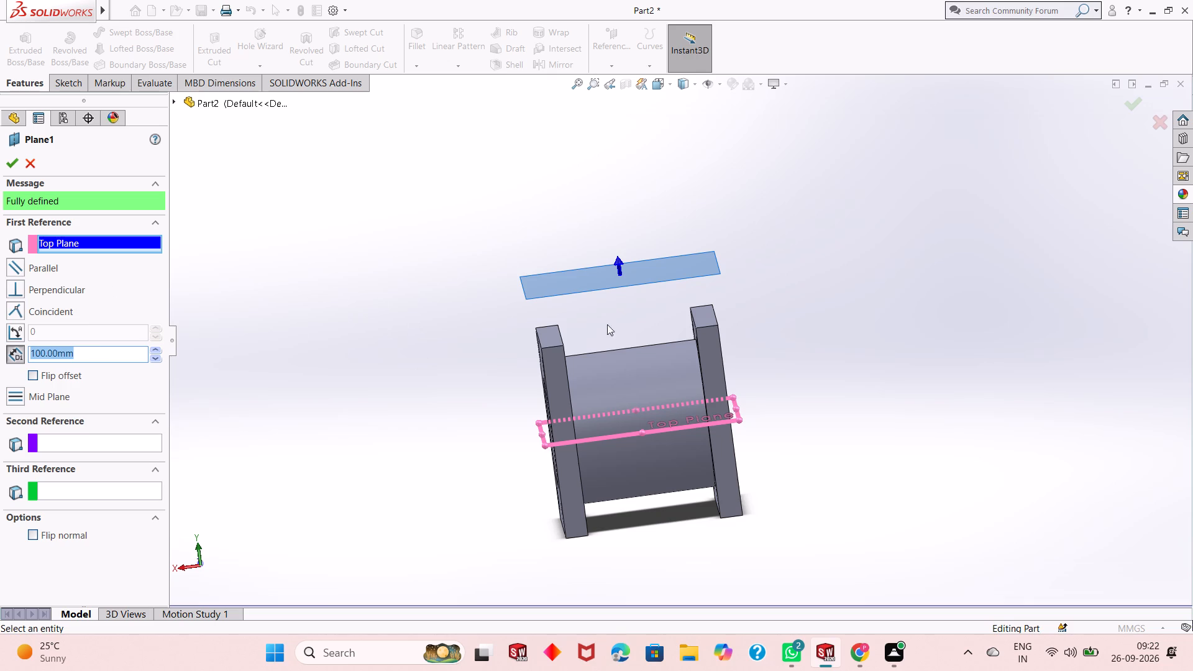
{"action": "scroll", "coordinate": [622, 334], "scroll_direction": "down", "scroll_amount": 2}
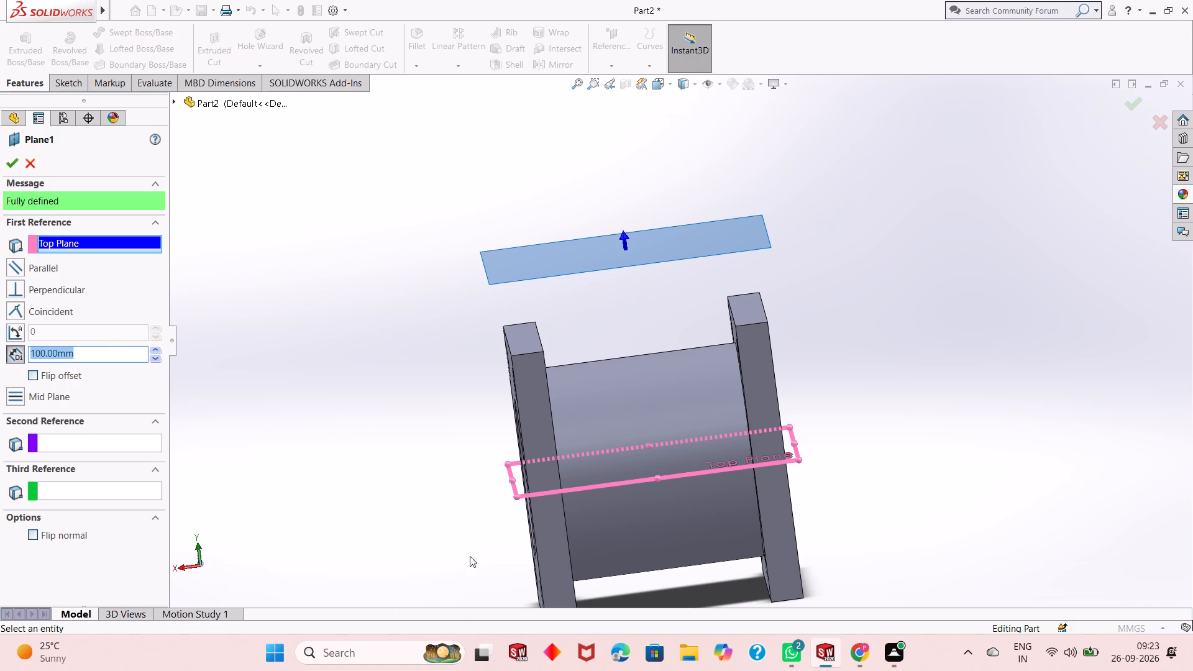
{"action": "middle_click_drag", "start_coordinate": [459, 522], "coordinate": [480, 506]}
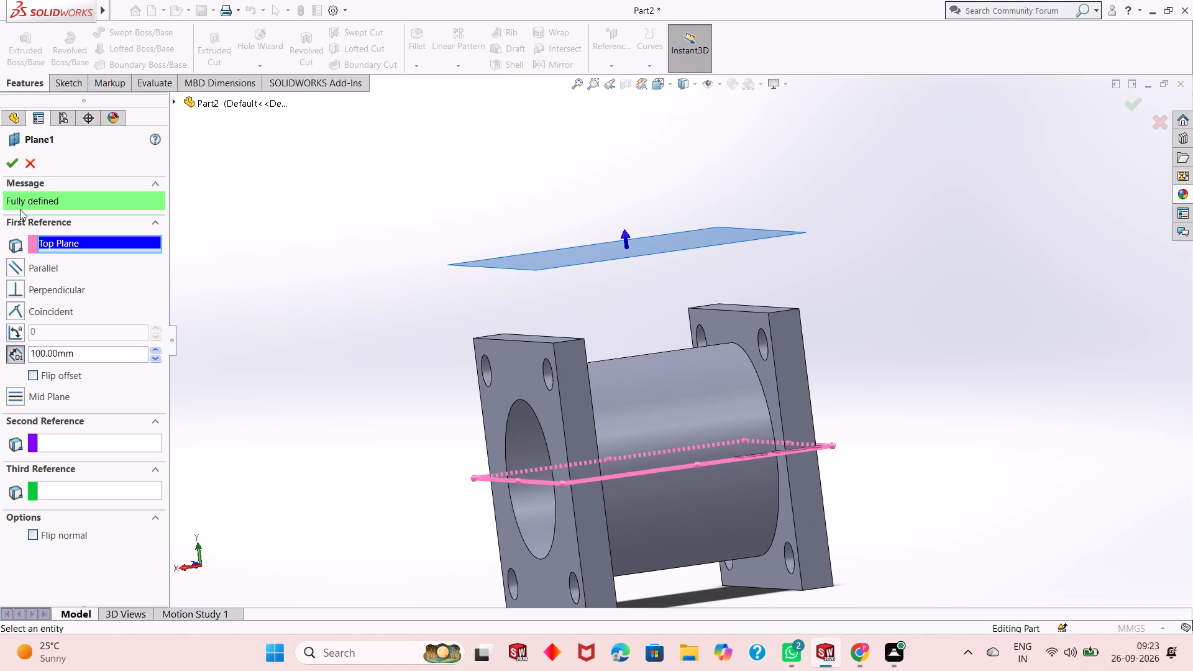
{"action": "left_click", "coordinate": [6, 155]}
{"action": "left_click", "coordinate": [394, 395]}
Start a new sketch on the offset plane above the body, viewed normal to the plane.
{"action": "scroll", "coordinate": [471, 348], "scroll_direction": "up", "scroll_amount": 3}
{"action": "middle_click_drag", "start_coordinate": [686, 286], "coordinate": [679, 381]}
{"action": "right_click", "coordinate": [641, 268]}
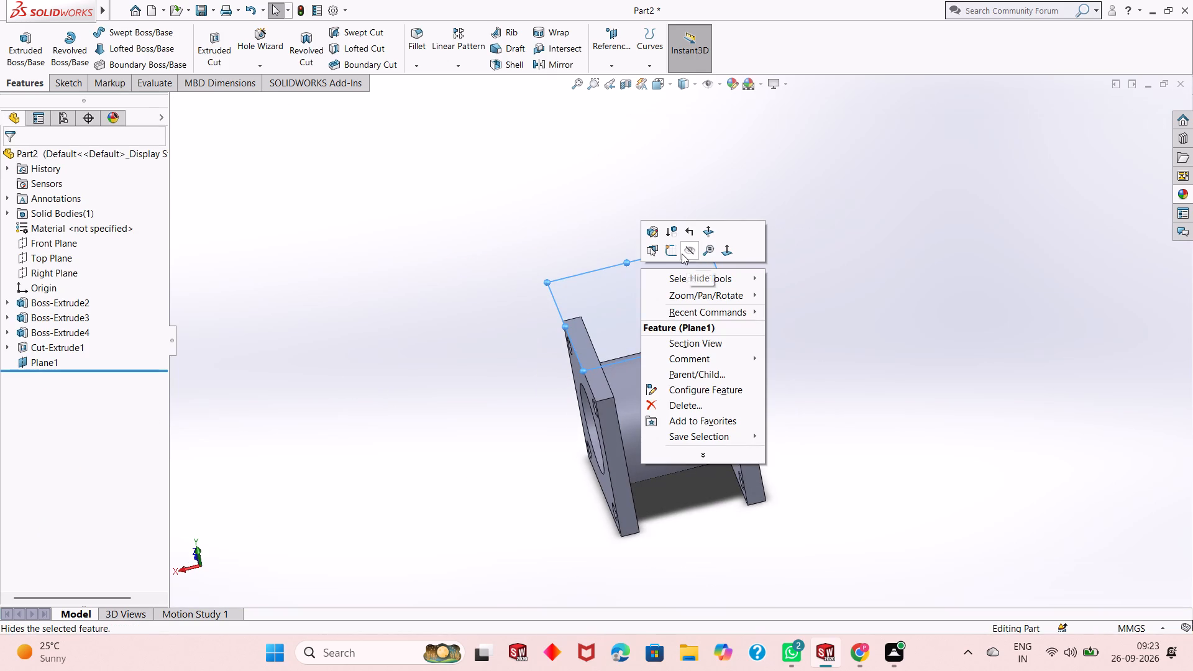
{"action": "left_click", "coordinate": [672, 255]}
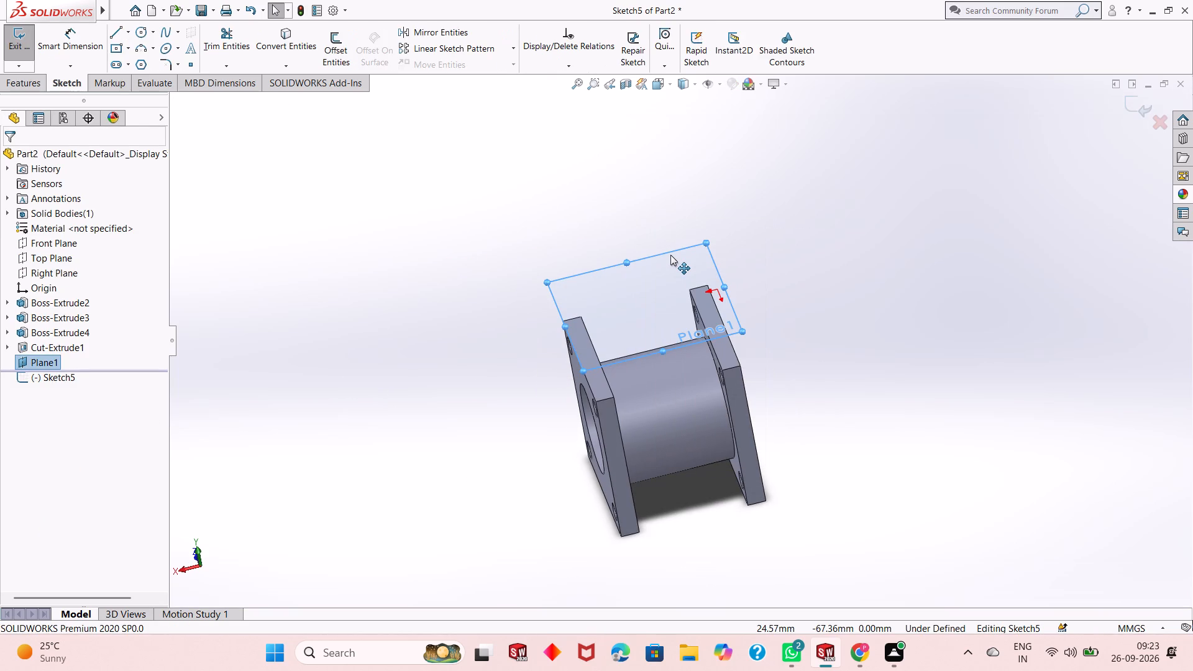
{"action": "key", "text": "ctrl+8"}
{"action": "key", "text": "Escape"}
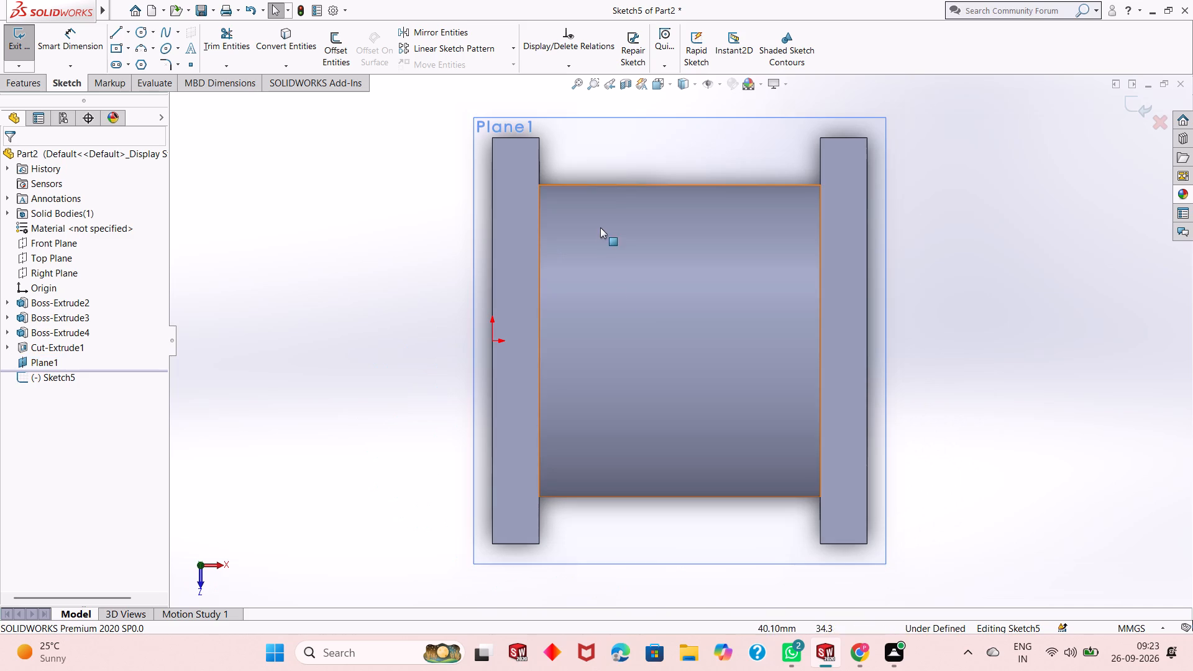
Sketch a circle about 42 mm in diameter near the middle of the cylinder, level with the origin.
{"action": "scroll", "coordinate": [643, 321], "scroll_direction": "up", "scroll_amount": 3}
{"action": "scroll", "coordinate": [844, 417], "scroll_direction": "down", "scroll_amount": 1}
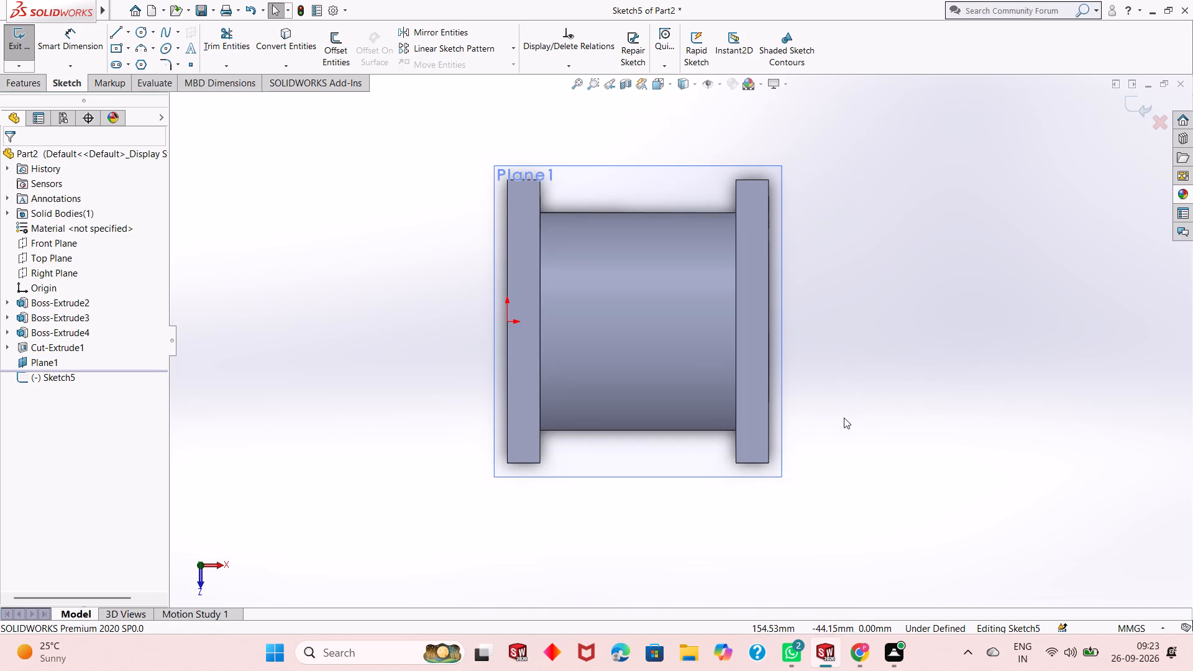
{"action": "scroll", "coordinate": [687, 378], "scroll_direction": "up", "scroll_amount": 1}
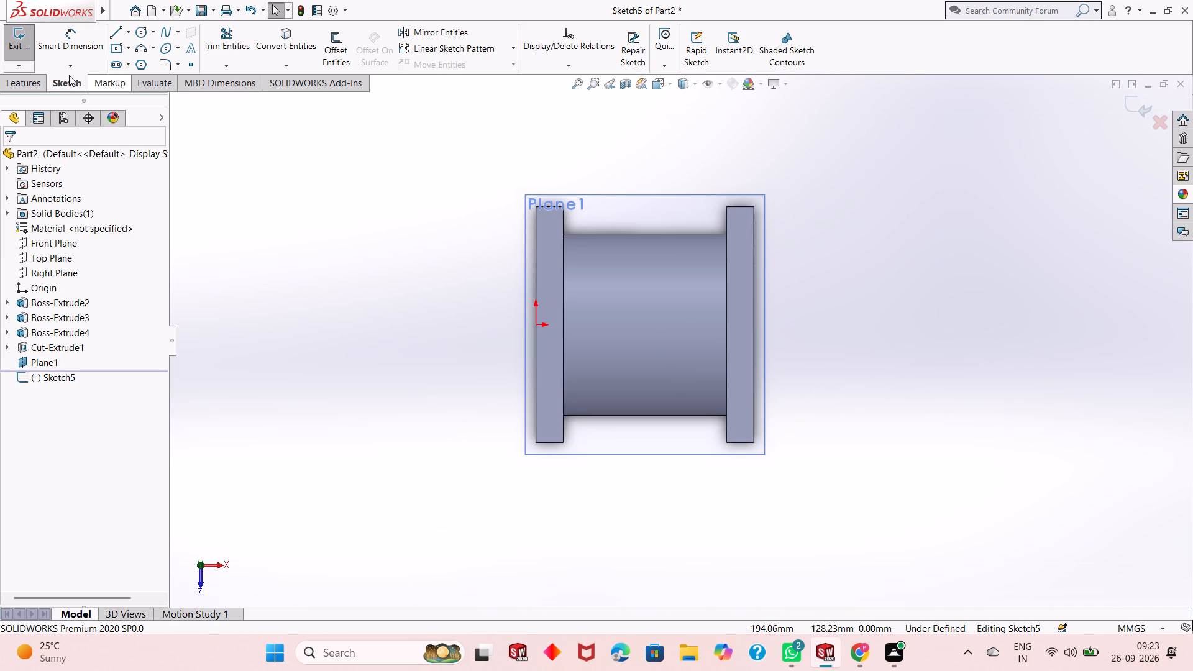
{"action": "left_click", "coordinate": [137, 30]}
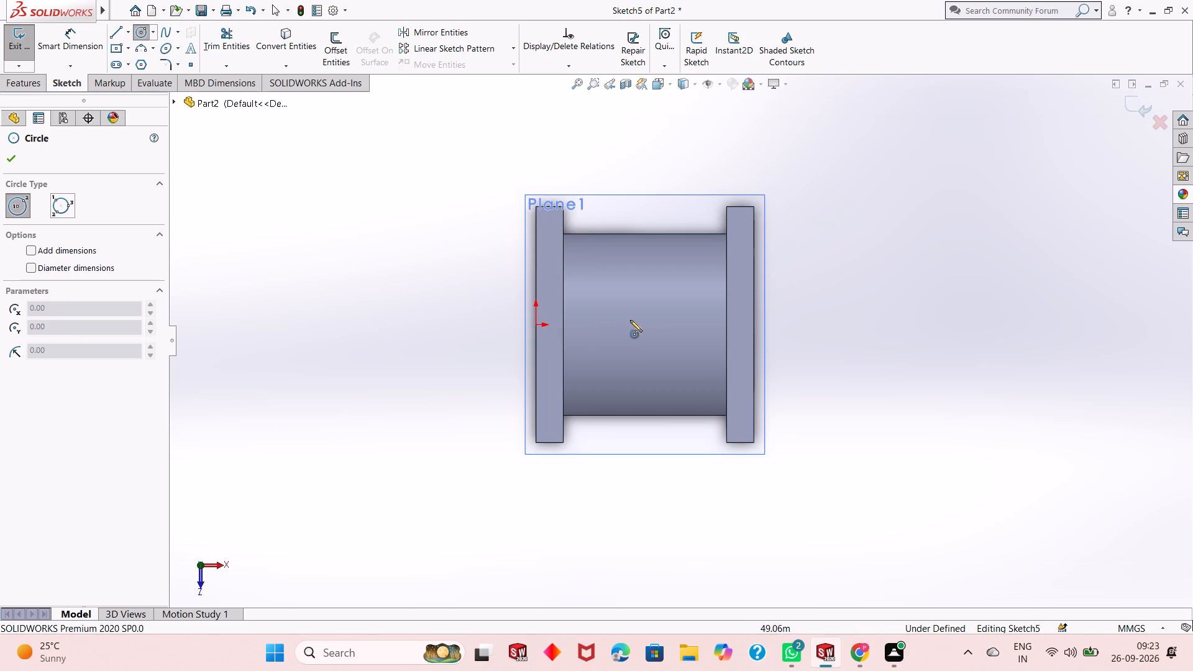
{"action": "left_click", "coordinate": [651, 327]}
{"action": "left_click", "coordinate": [663, 288]}
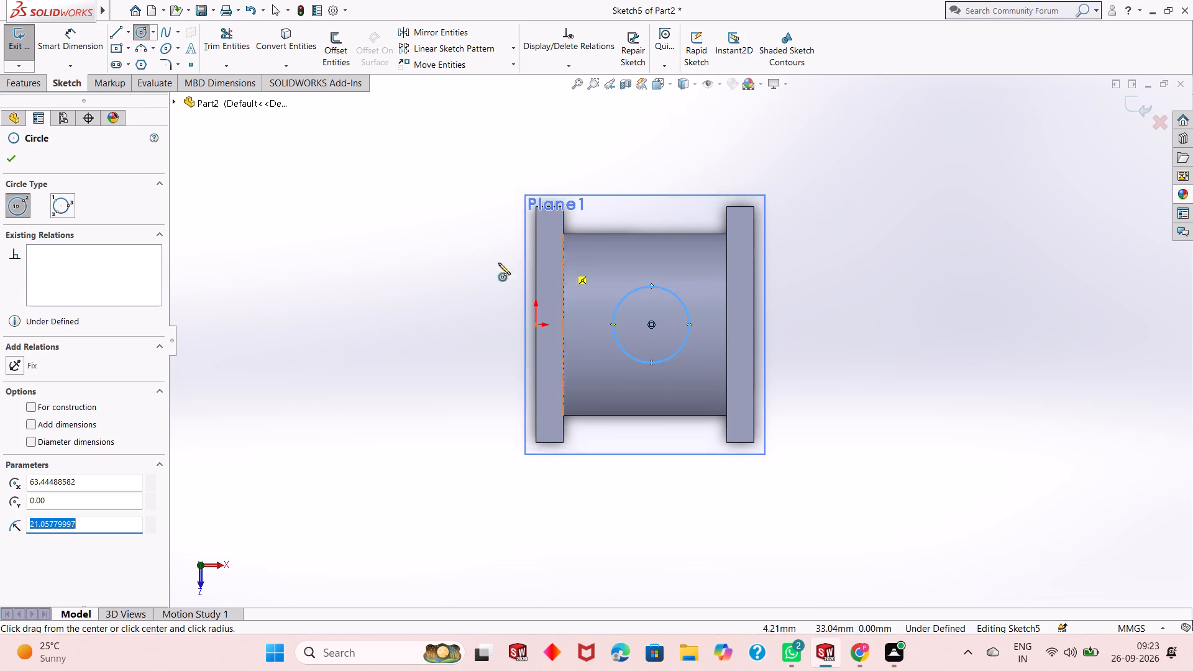
{"action": "right_click", "coordinate": [332, 251]}
{"action": "left_click", "coordinate": [389, 265]}
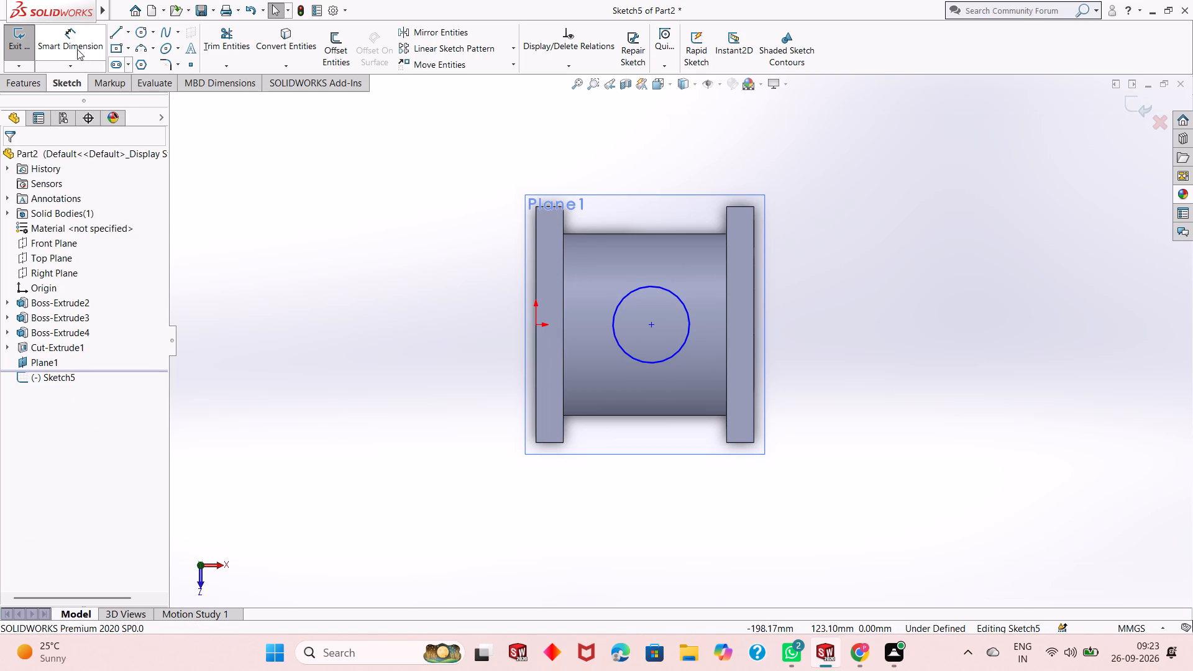
Dimension the circle and set its diameter to 45 mm.
{"action": "left_click", "coordinate": [77, 44]}
{"action": "left_click", "coordinate": [628, 355]}
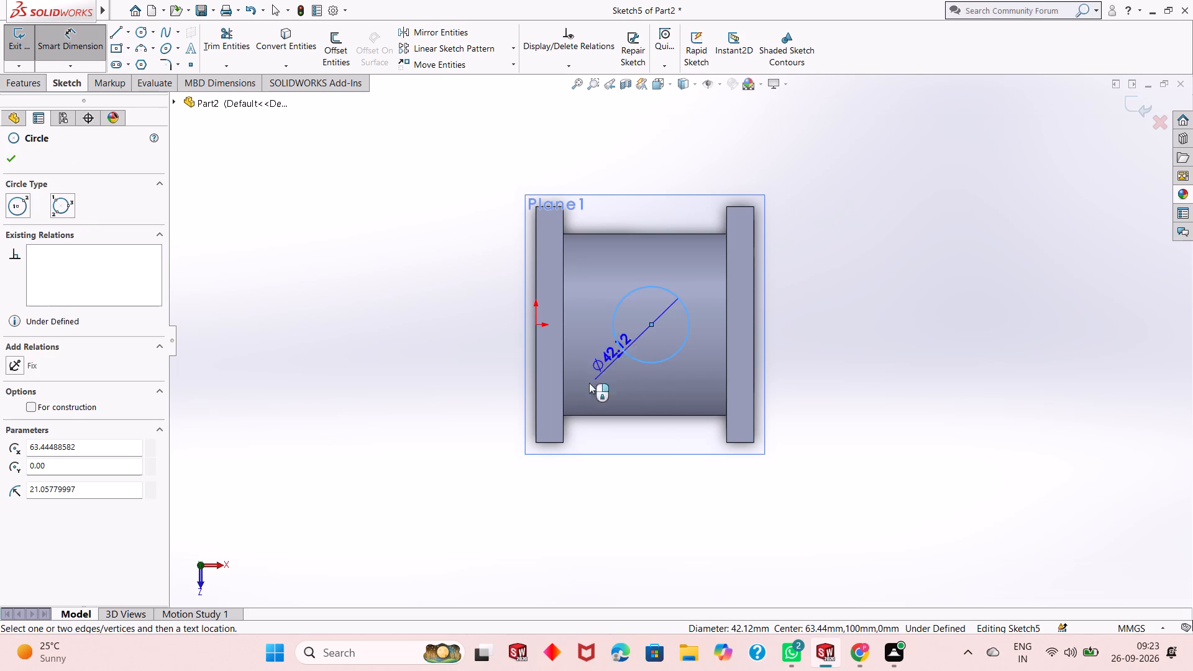
{"action": "left_click", "coordinate": [407, 489]}
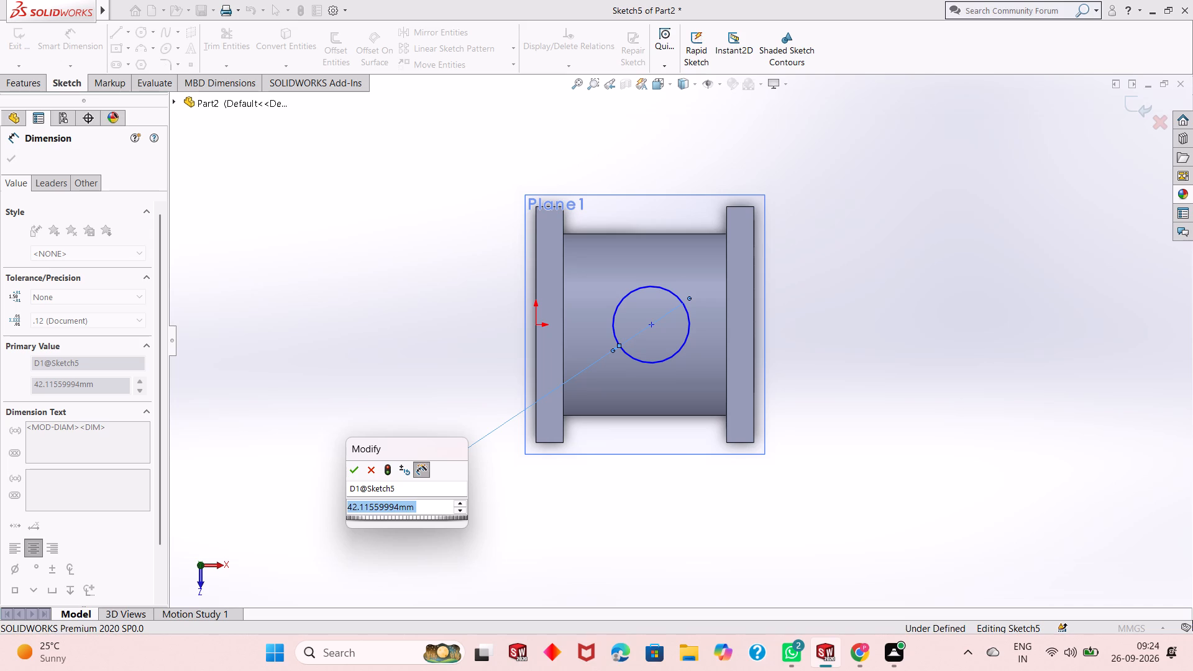
{"action": "type", "text": "45"}
{"action": "key", "text": "Return"}
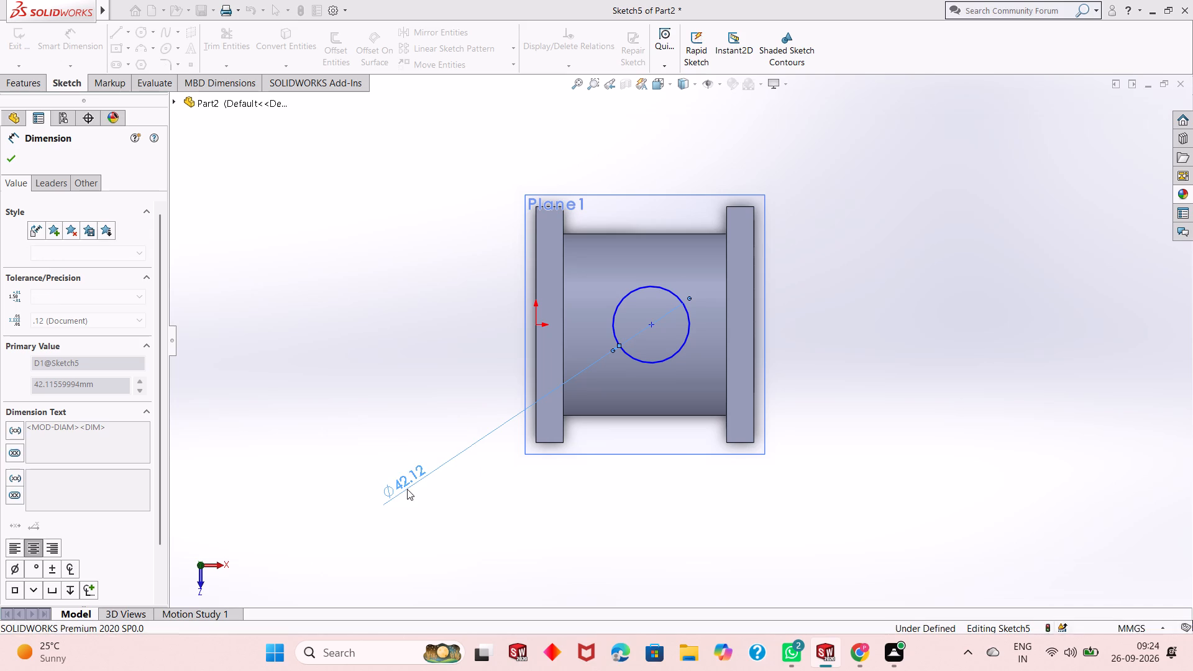
Dimension the circle's centre 60 mm horizontally from the origin at the flange's outer edge.
{"action": "left_click", "coordinate": [649, 324]}
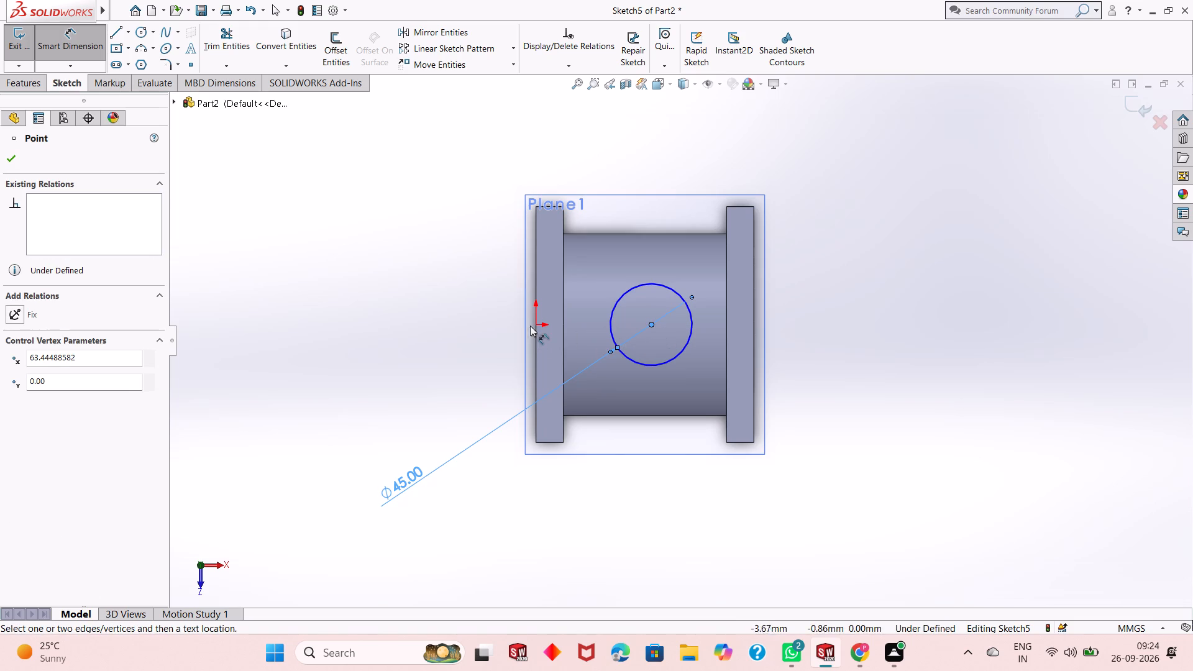
{"action": "left_click", "coordinate": [534, 324]}
{"action": "left_click", "coordinate": [575, 506]}
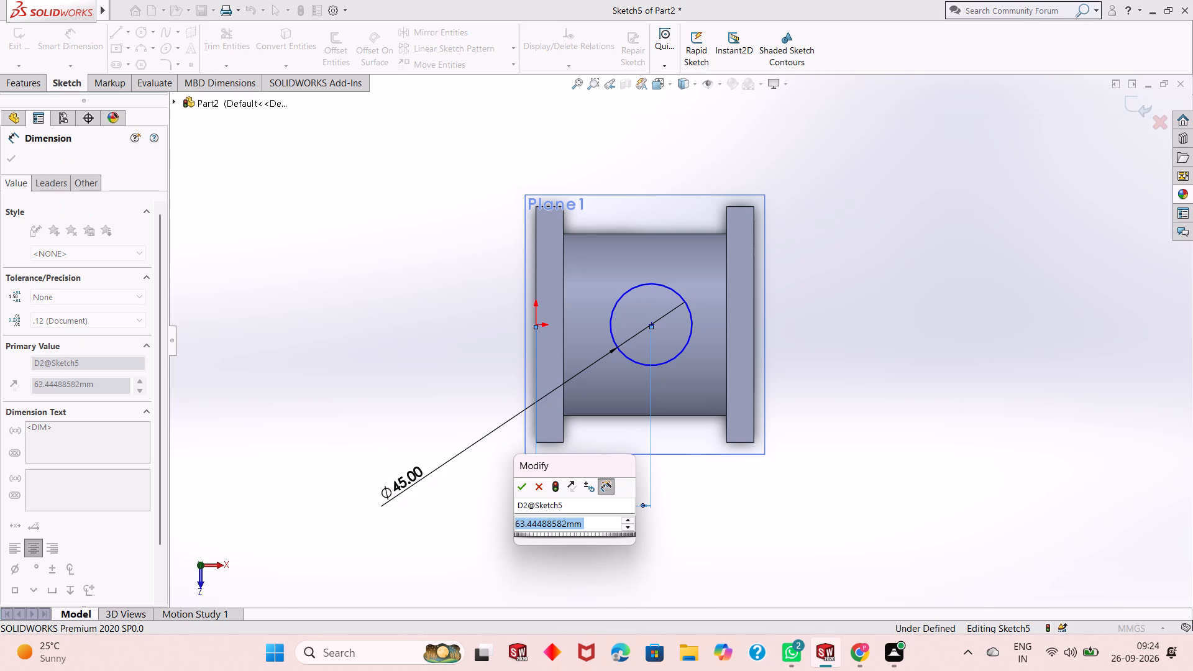
{"action": "type", "text": "60"}
{"action": "key", "text": "Return"}
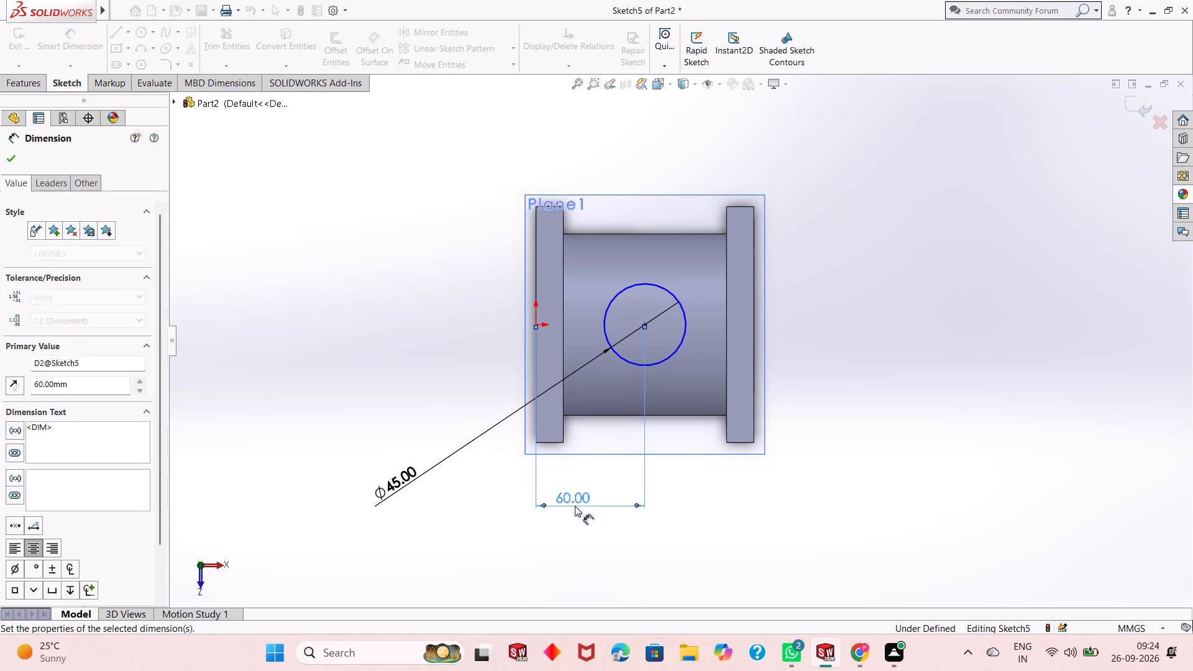
Add a 65 mm vertical dimension between the circle's centre and the outer corner of the origin-side flange.
{"action": "left_click", "coordinate": [646, 324]}
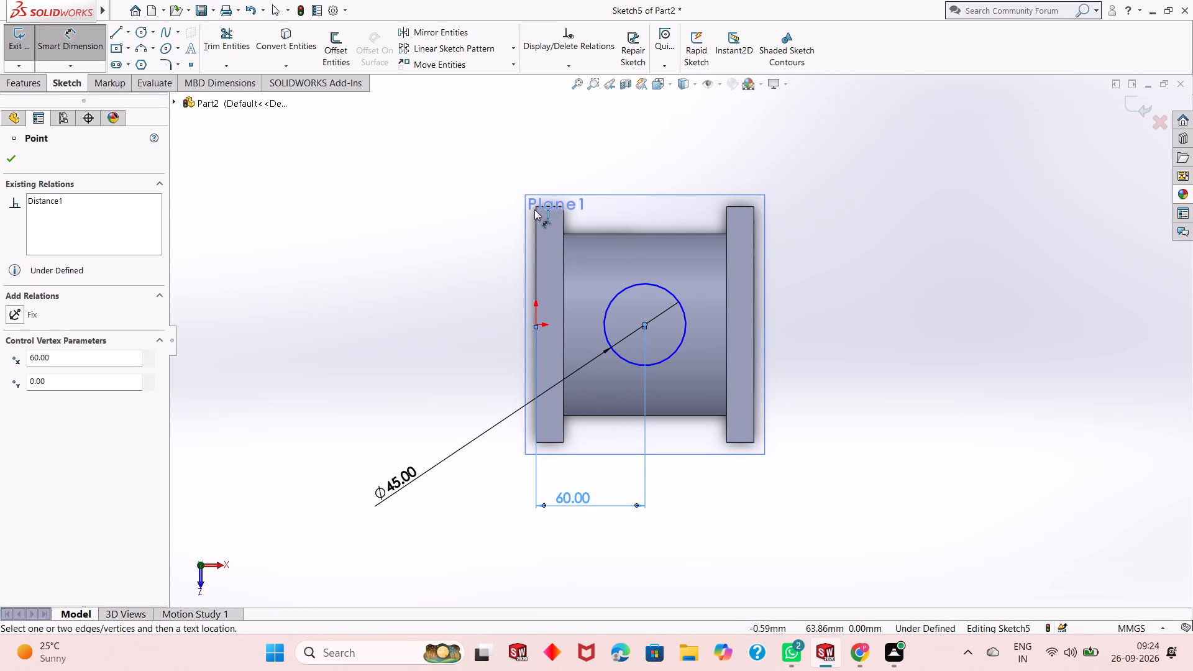
{"action": "left_click", "coordinate": [535, 207]}
{"action": "left_click", "coordinate": [820, 224]}
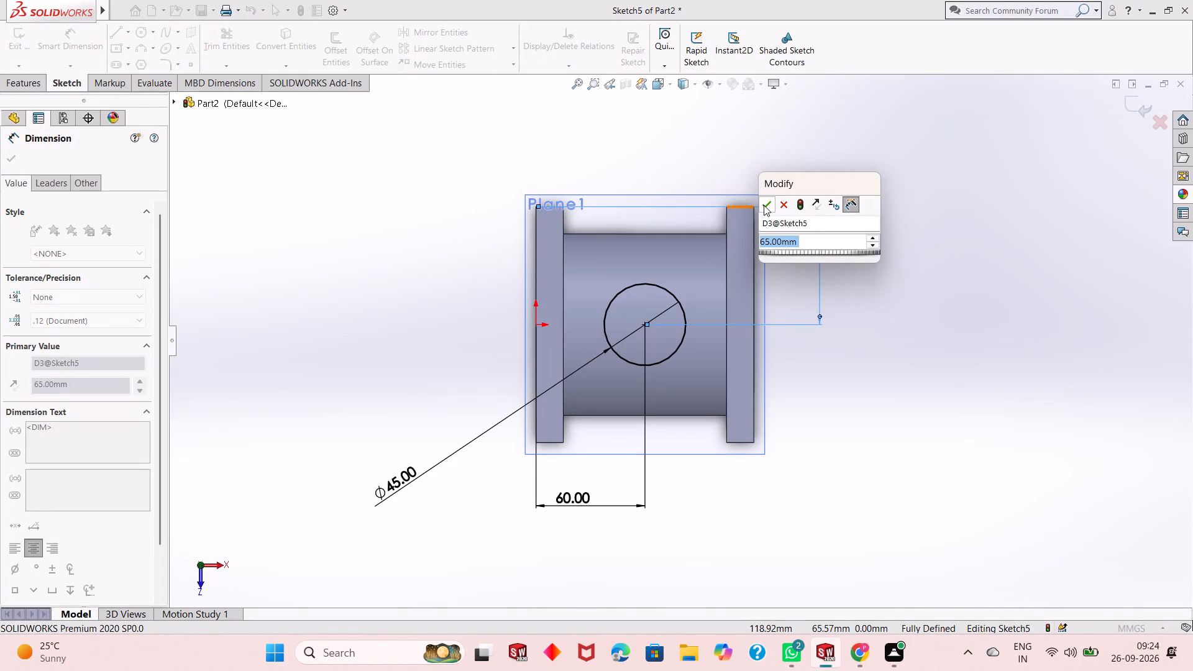
{"action": "left_click", "coordinate": [764, 205]}
{"action": "right_click", "coordinate": [848, 155]}
{"action": "left_click", "coordinate": [874, 195]}
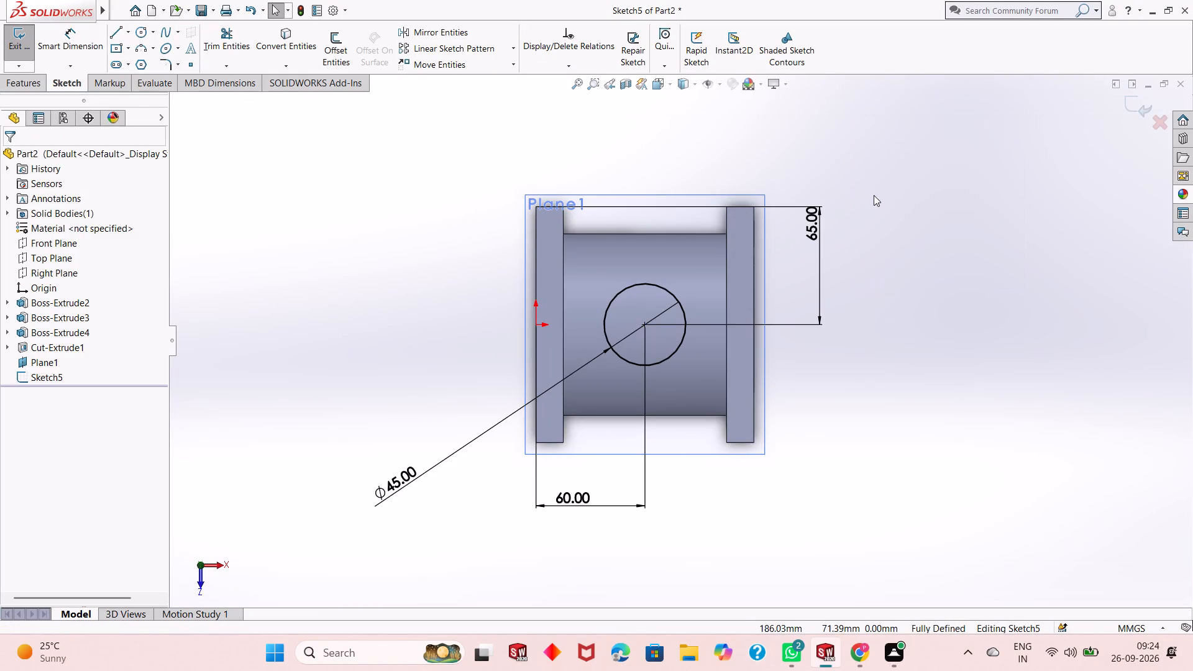
{"action": "middle_click_drag", "start_coordinate": [688, 375], "coordinate": [688, 284]}
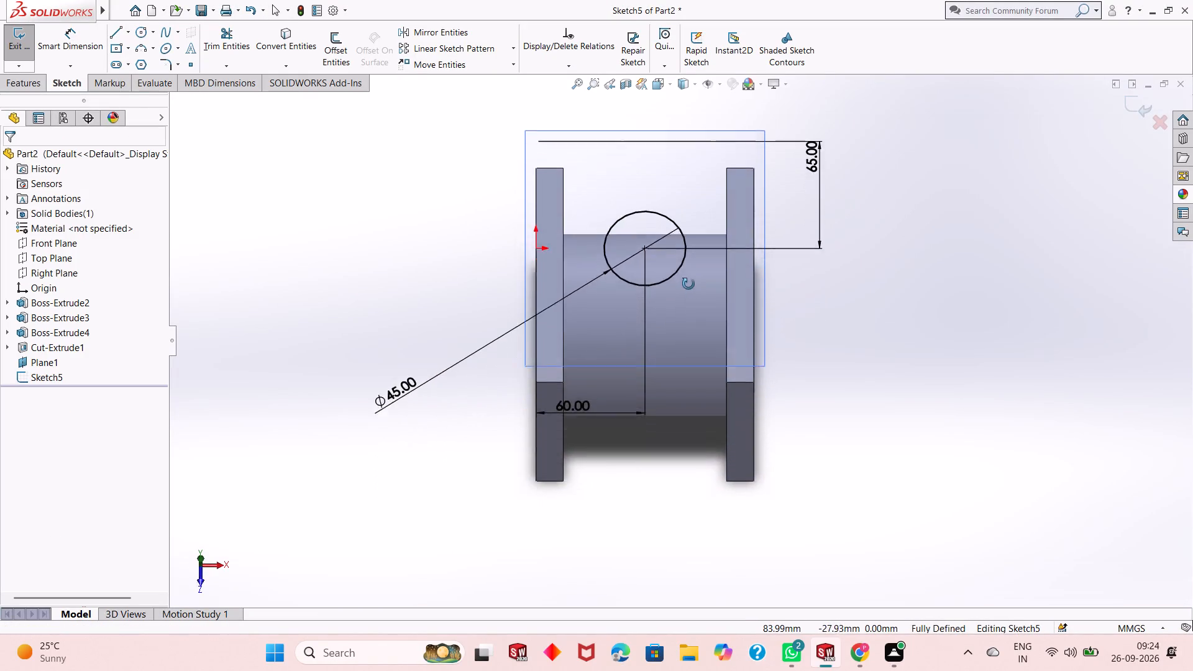
Extrude the 45 mm circle 60 mm as a blind boss, reversed toward the cylinder and merged with the body.
{"action": "middle_click_drag", "start_coordinate": [688, 284], "coordinate": [690, 197]}
{"action": "scroll", "coordinate": [690, 195], "scroll_direction": "up", "scroll_amount": 2}
{"action": "scroll", "coordinate": [669, 167], "scroll_direction": "down", "scroll_amount": 2}
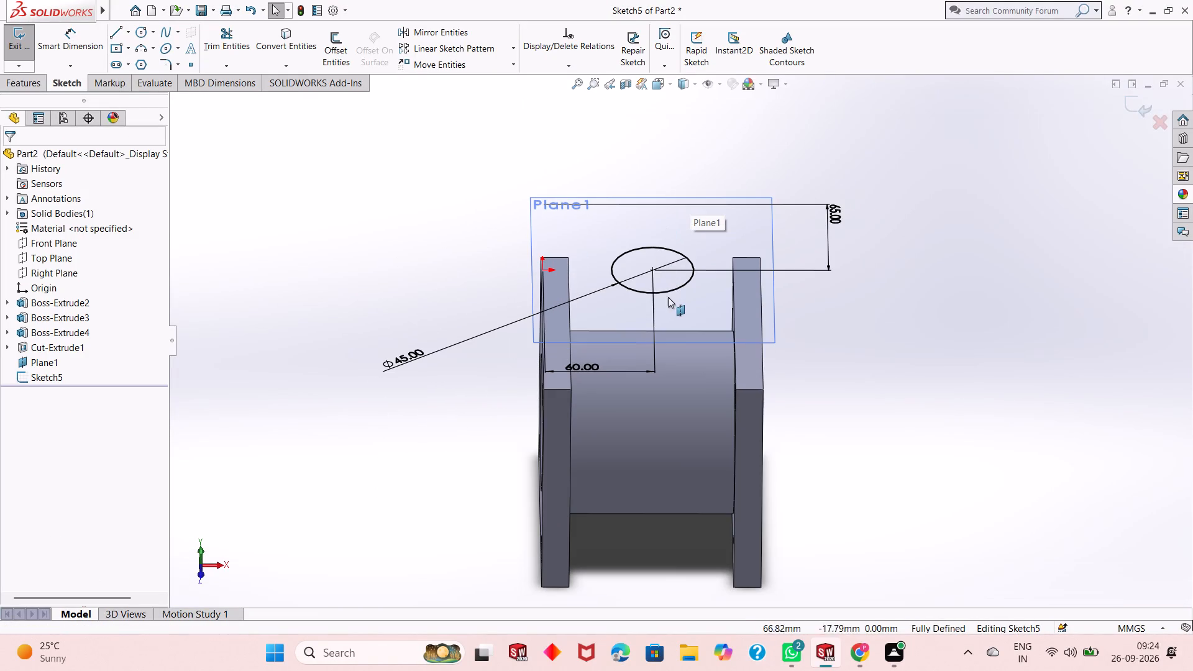
{"action": "middle_click_drag", "start_coordinate": [671, 309], "coordinate": [679, 238]}
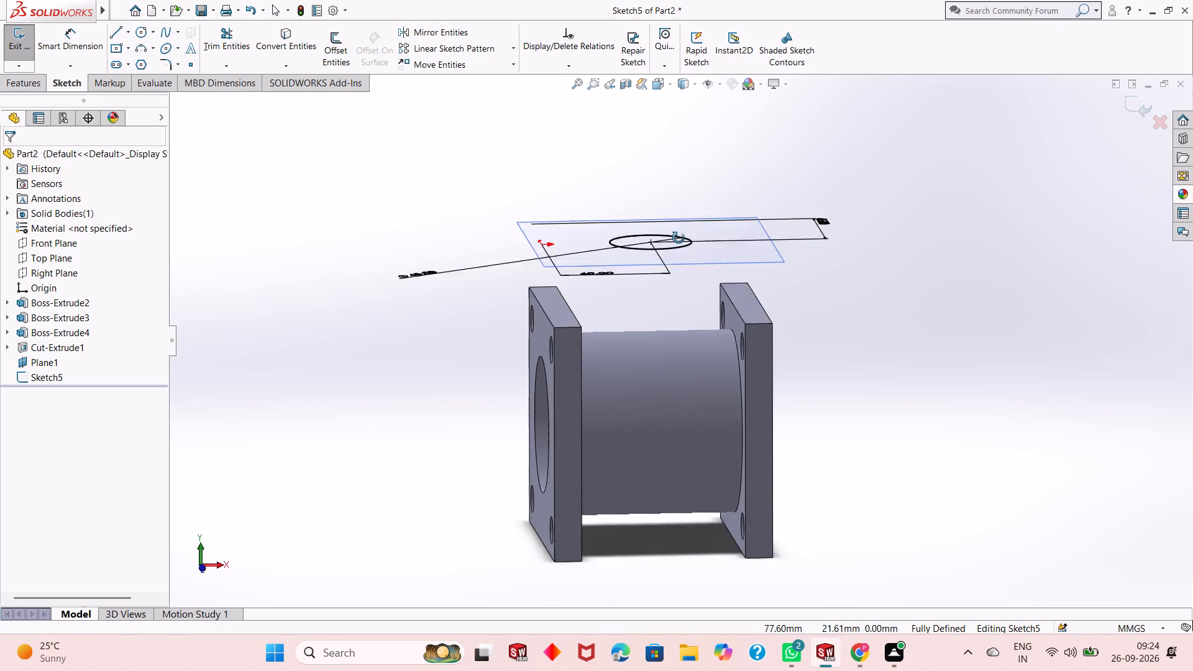
{"action": "middle_click_drag", "start_coordinate": [679, 238], "coordinate": [679, 338]}
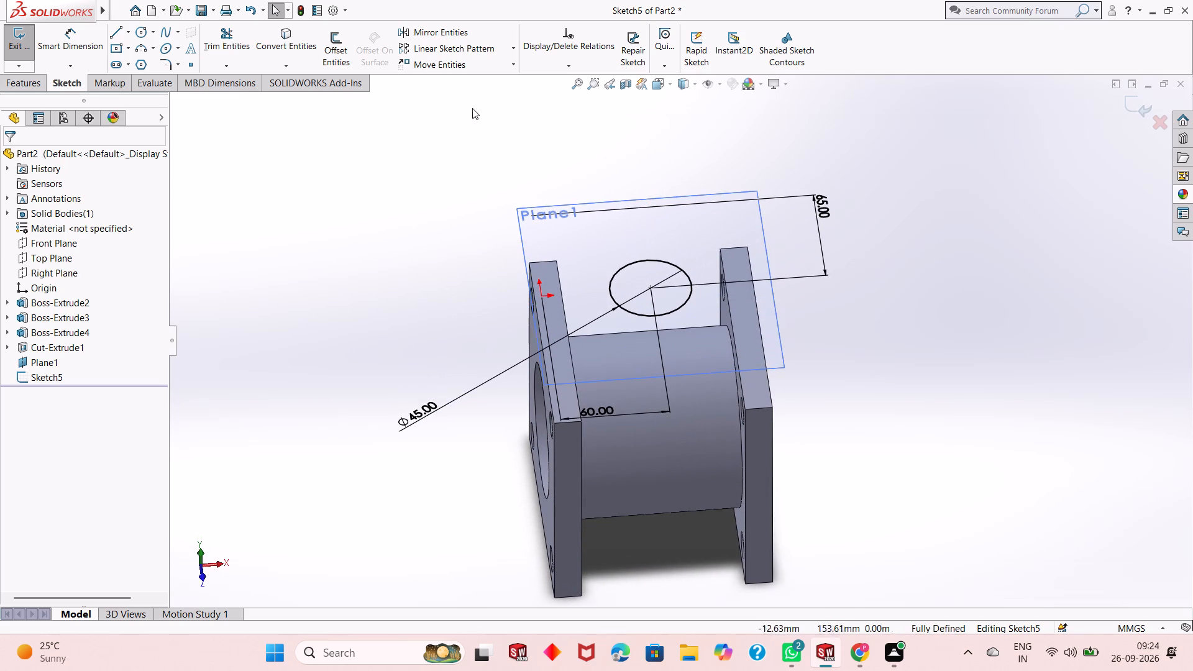
{"action": "left_click", "coordinate": [41, 84]}
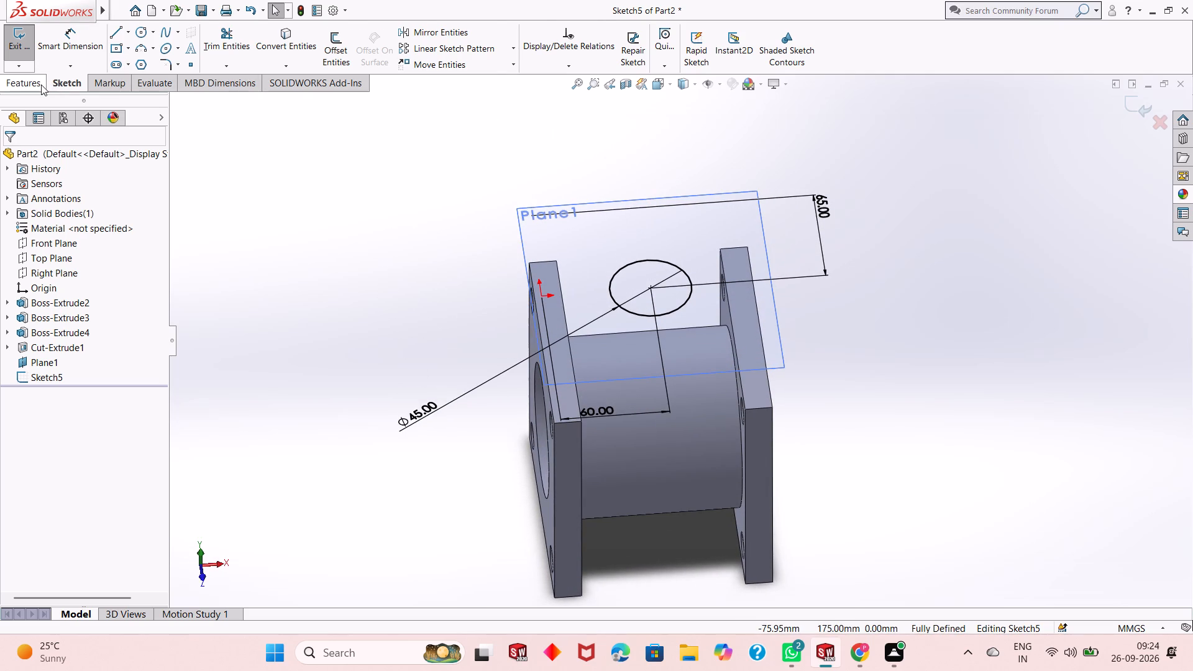
{"action": "left_click", "coordinate": [37, 57]}
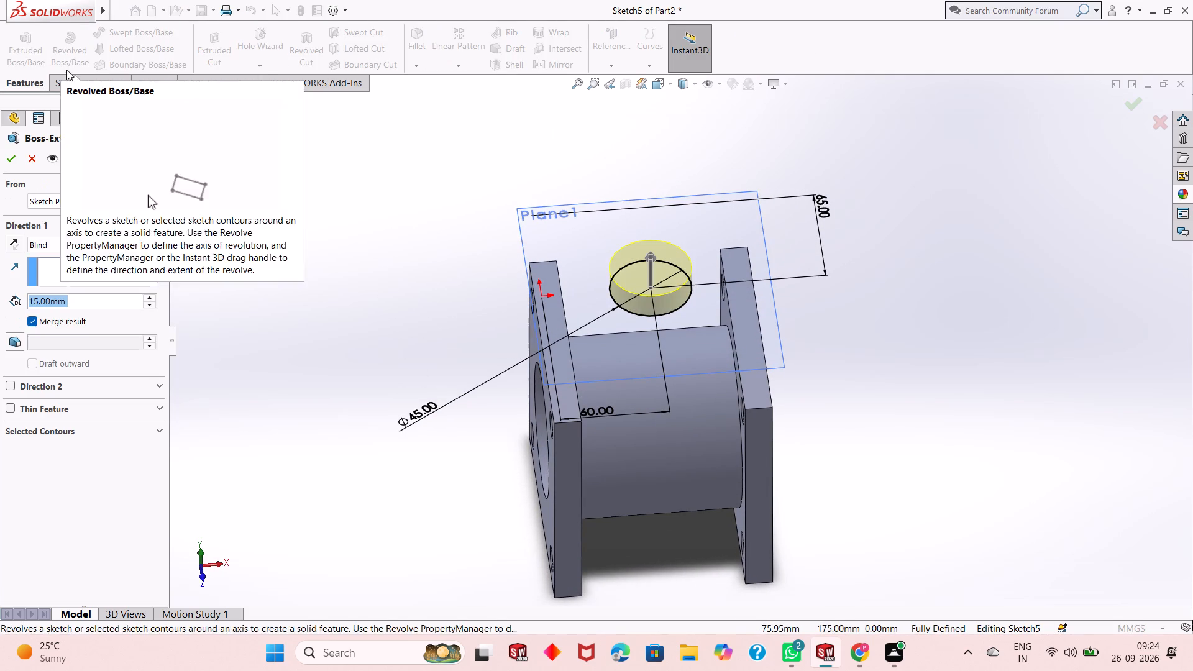
{"action": "left_click", "coordinate": [19, 249]}
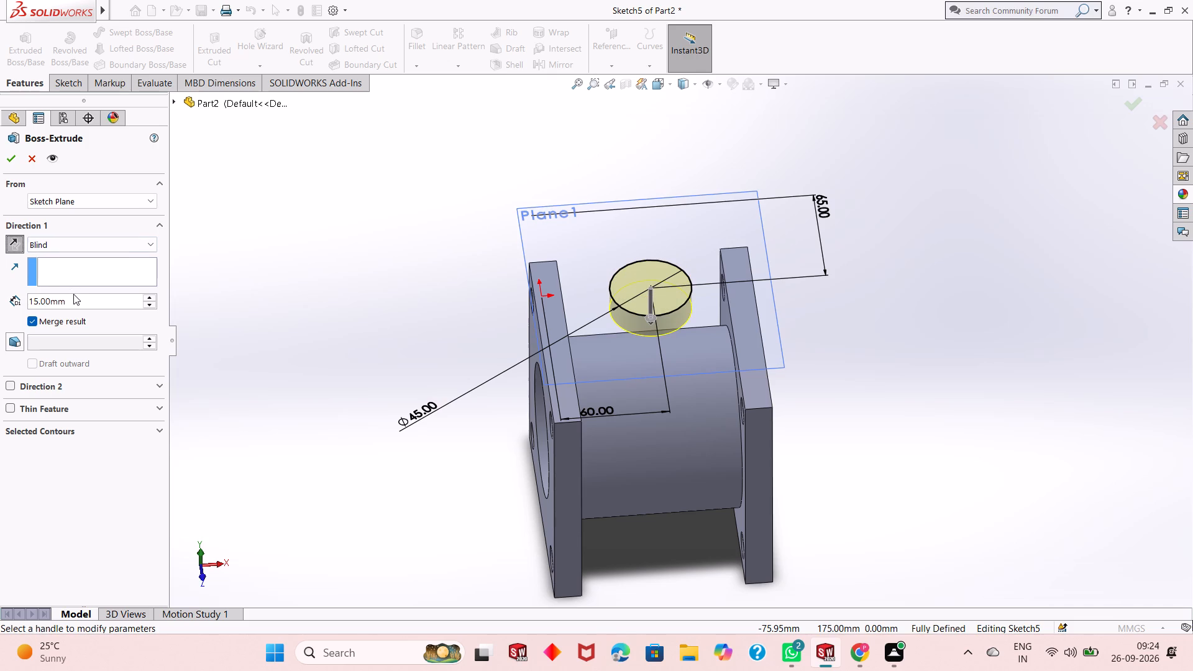
{"action": "double_click", "coordinate": [73, 294]}
{"action": "double_click", "coordinate": [75, 301]}
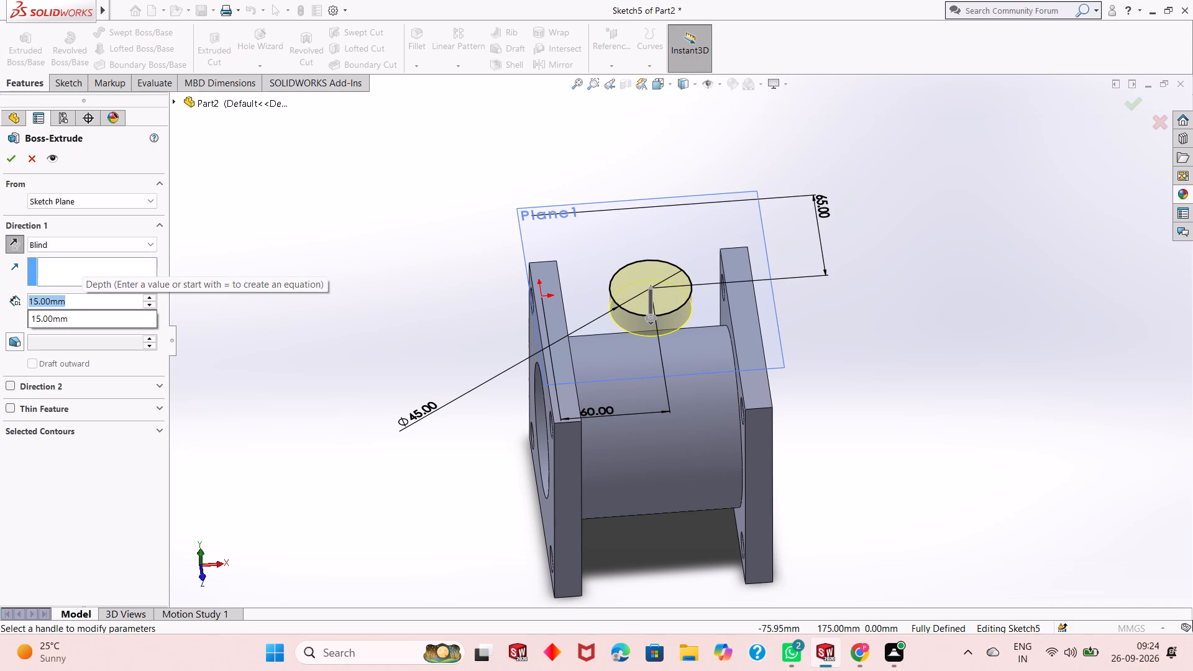
{"action": "type", "text": "60"}
{"action": "key", "text": "Return"}
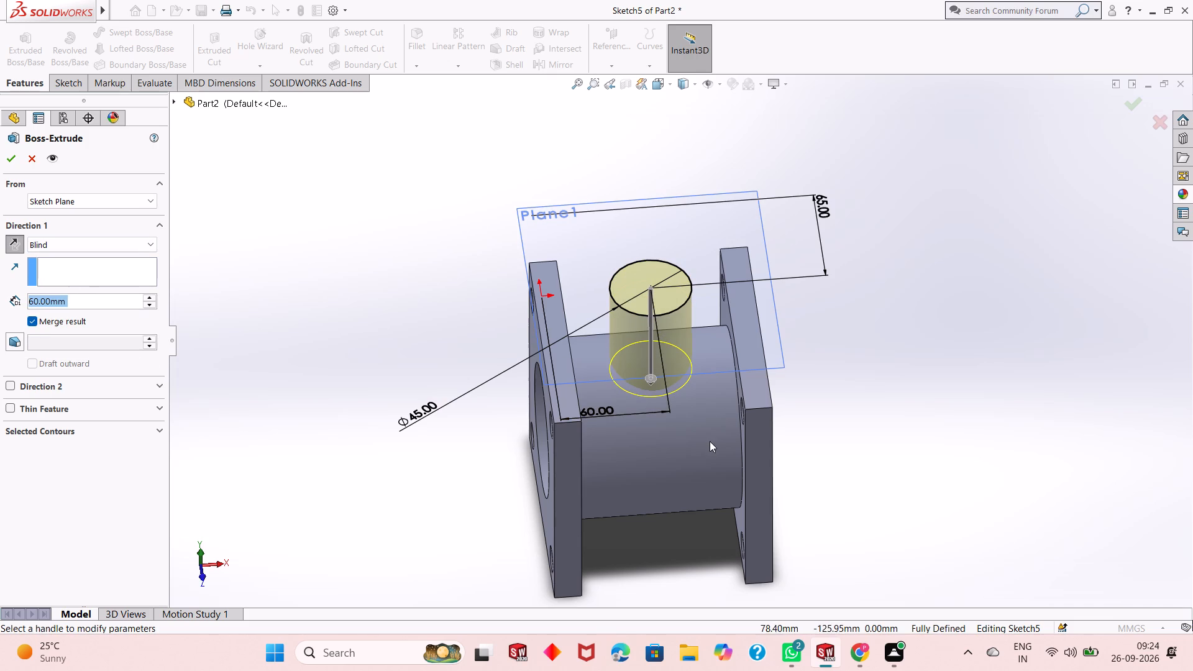
{"action": "middle_click_drag", "start_coordinate": [710, 443], "coordinate": [798, 245]}
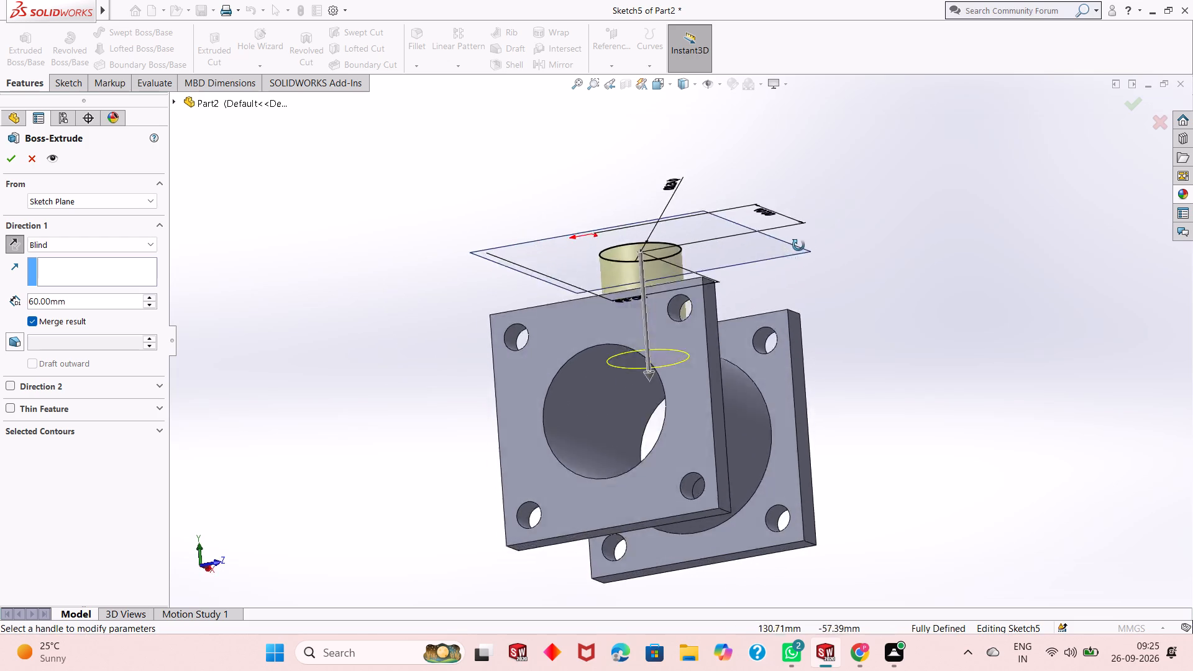
{"action": "middle_click_drag", "start_coordinate": [798, 245], "coordinate": [815, 258]}
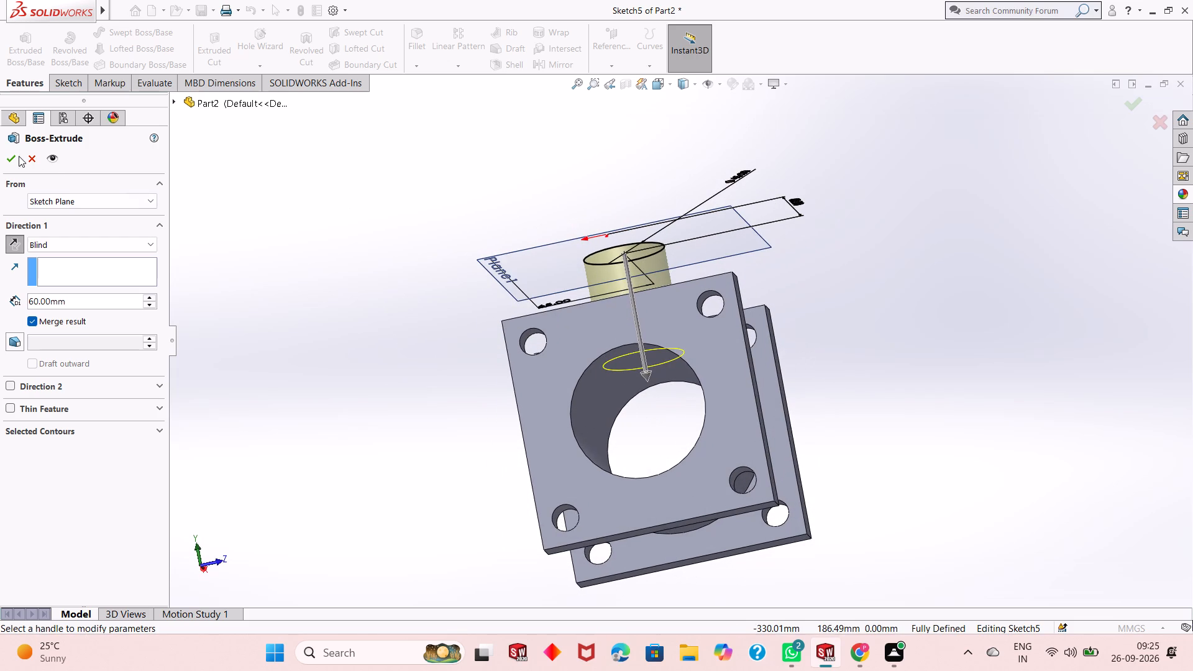
{"action": "left_click", "coordinate": [18, 157]}
{"action": "left_click", "coordinate": [334, 296]}
Hide the offset plane Plane1 above the new branch.
{"action": "middle_click_drag", "start_coordinate": [774, 311], "coordinate": [733, 342]}
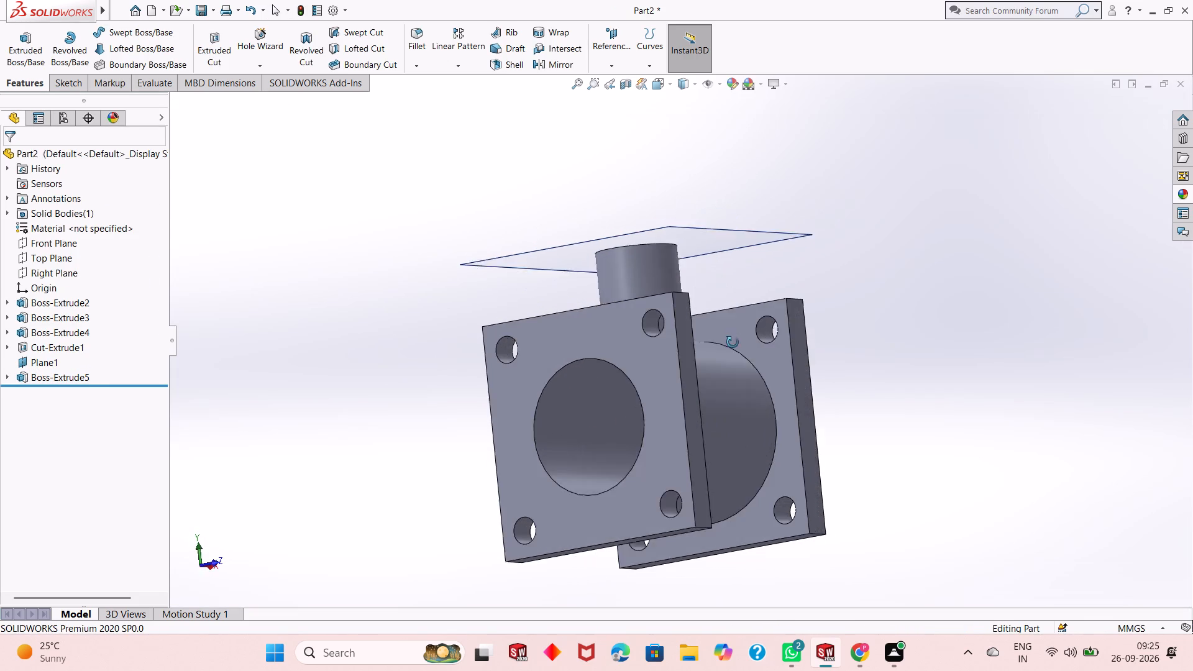
{"action": "middle_click_drag", "start_coordinate": [733, 342], "coordinate": [698, 499]}
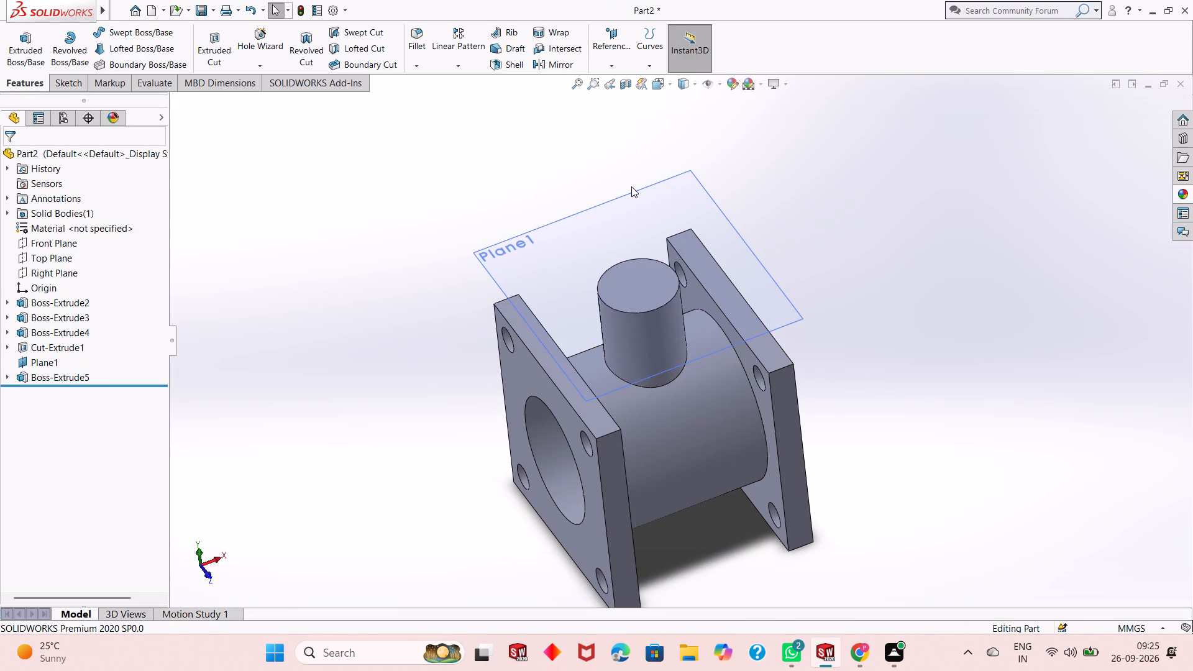
{"action": "right_click", "coordinate": [631, 199]}
{"action": "left_click", "coordinate": [677, 181]}
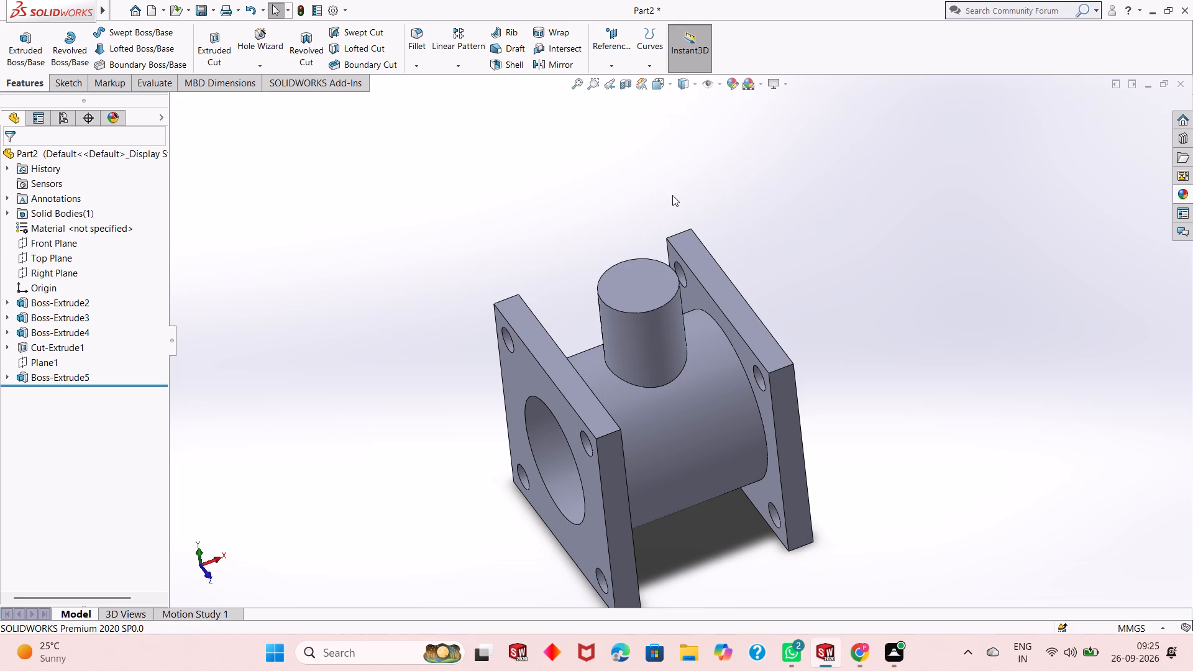
On the branch's circular end face, sketch a centre rectangle about 60 mm wide and 69 mm high, centred on the branch.
{"action": "left_click", "coordinate": [636, 281]}
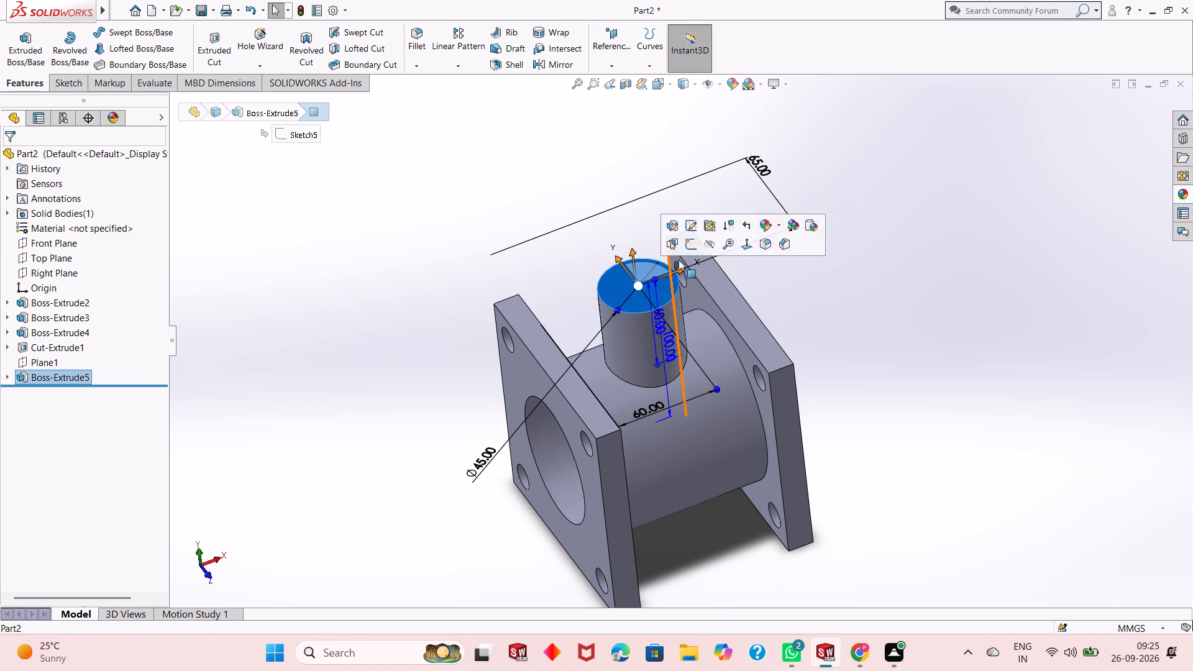
{"action": "left_click", "coordinate": [692, 249]}
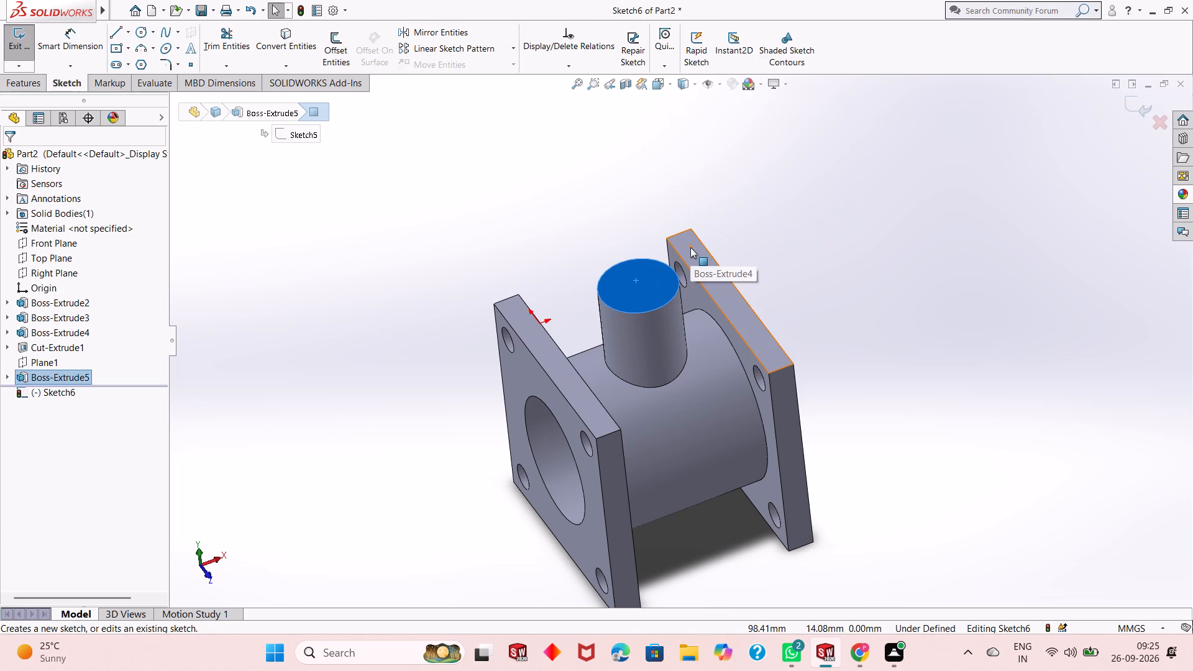
{"action": "key", "text": "ctrl+8"}
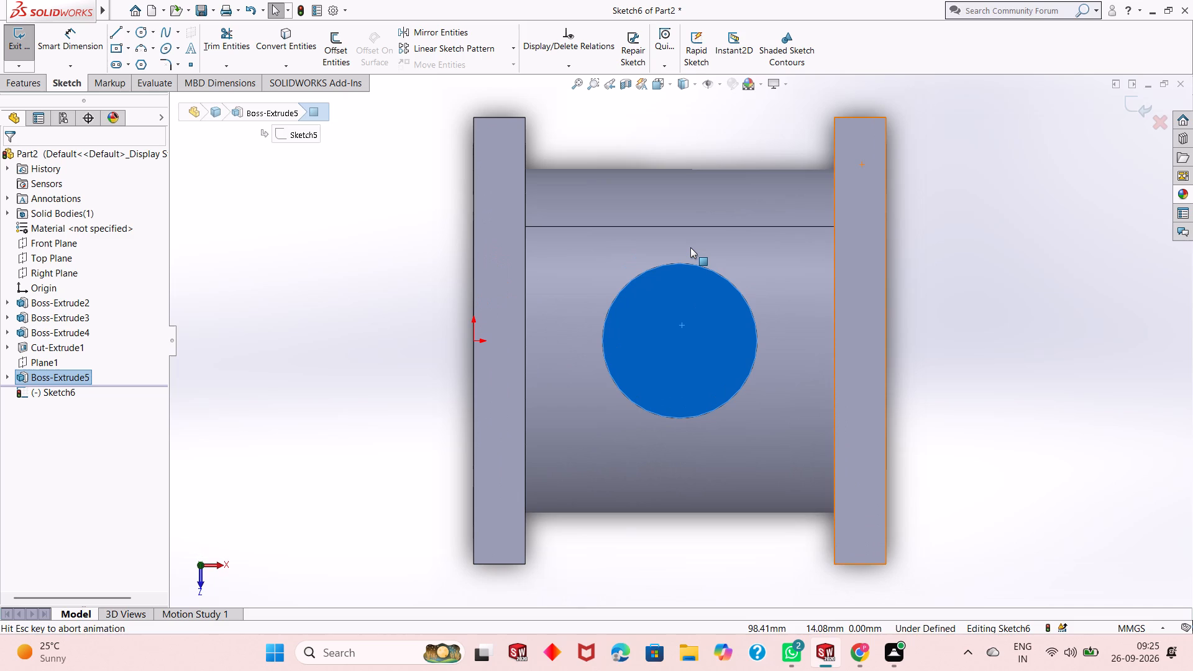
{"action": "key", "text": "Escape"}
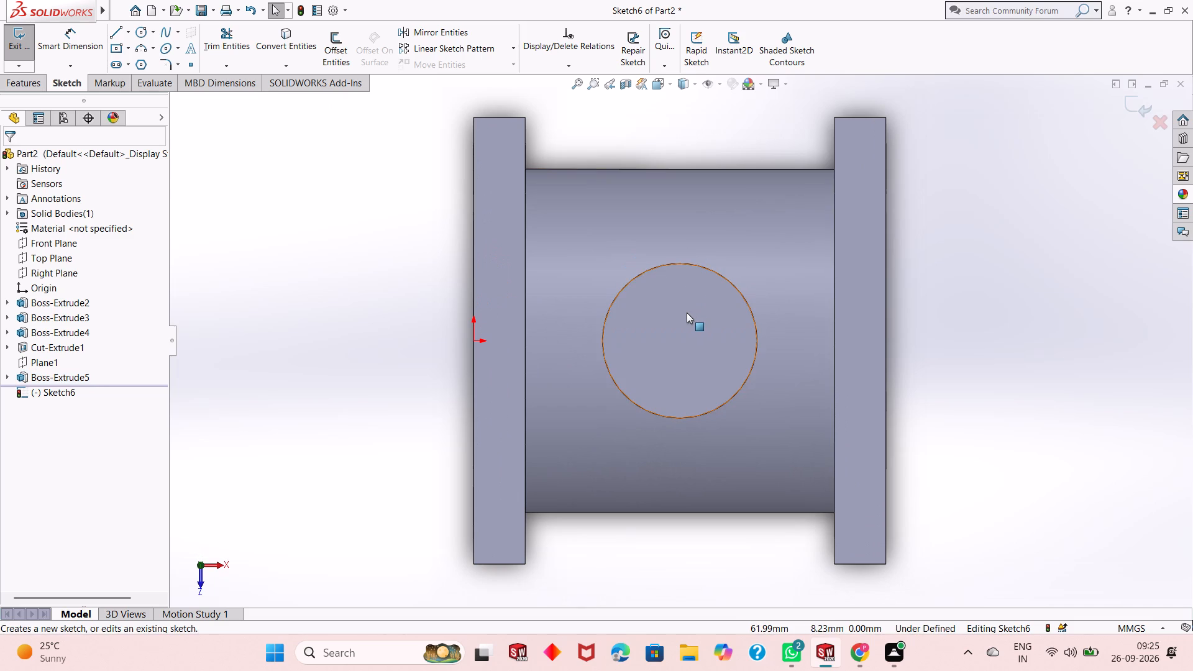
{"action": "scroll", "coordinate": [687, 313], "scroll_direction": "down", "scroll_amount": 1}
{"action": "scroll", "coordinate": [687, 313], "scroll_direction": "up", "scroll_amount": 3}
{"action": "scroll", "coordinate": [729, 443], "scroll_direction": "down", "scroll_amount": 2}
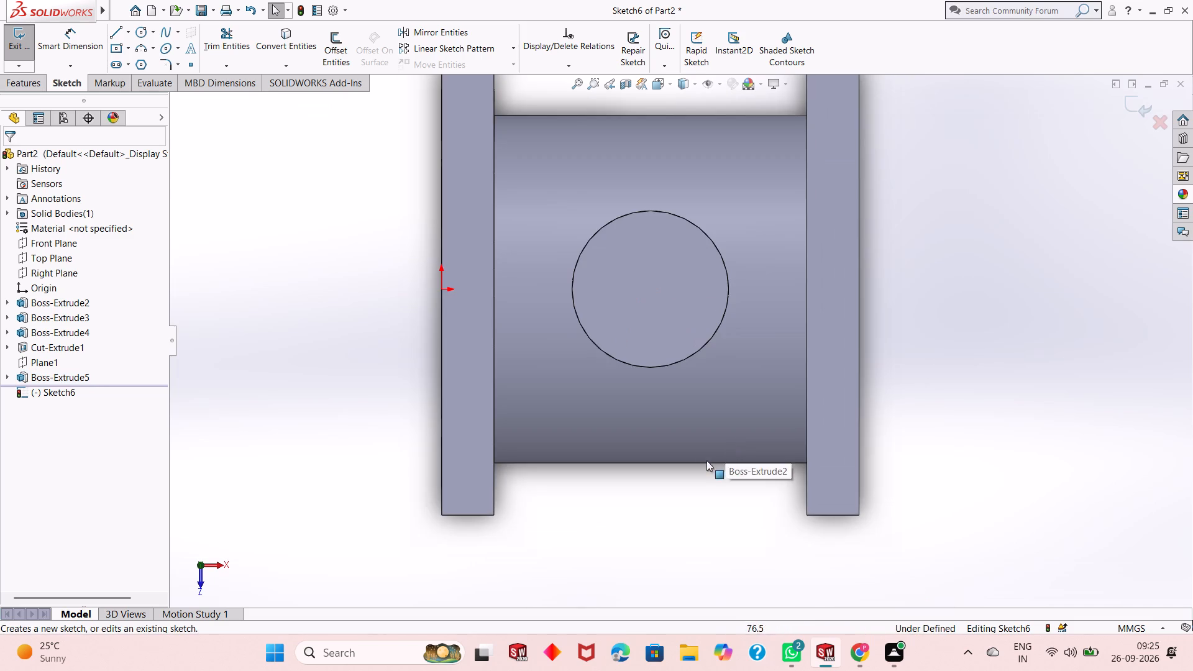
{"action": "scroll", "coordinate": [659, 339], "scroll_direction": "up", "scroll_amount": 2}
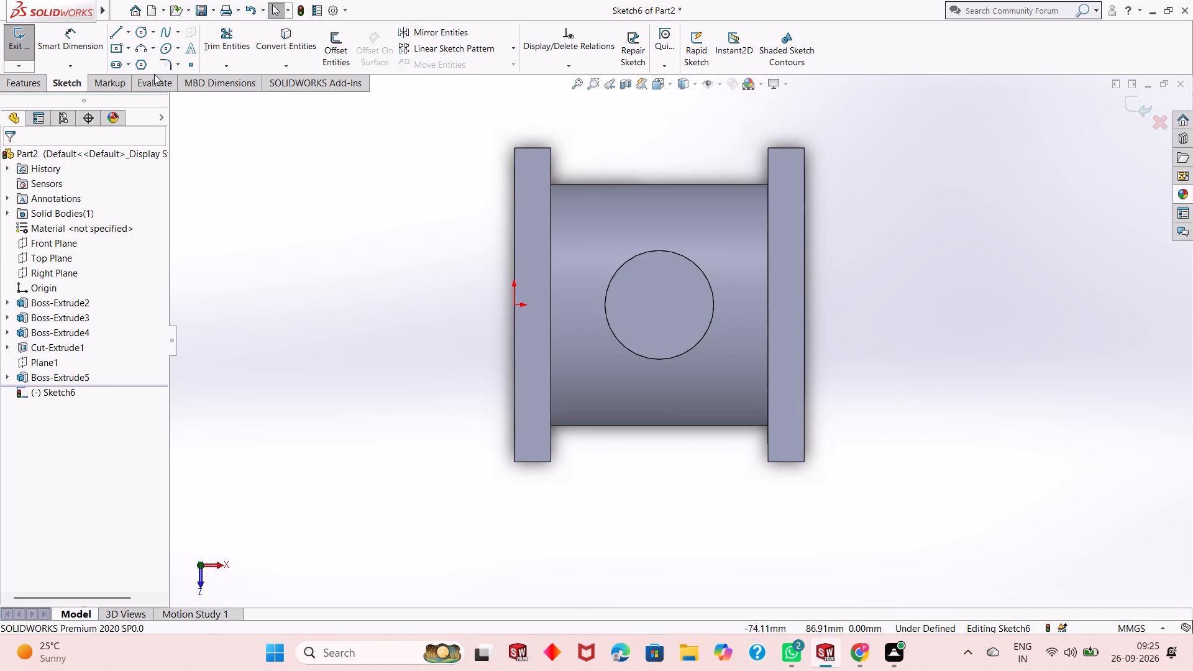
{"action": "left_click", "coordinate": [117, 50]}
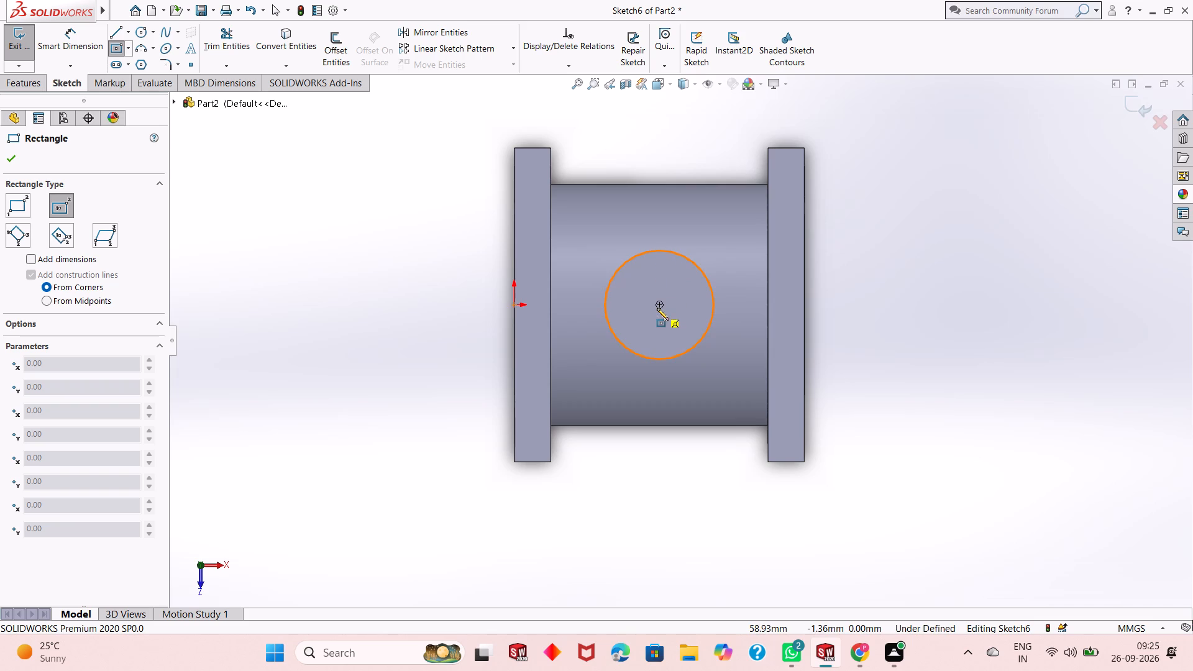
{"action": "left_click", "coordinate": [660, 305]}
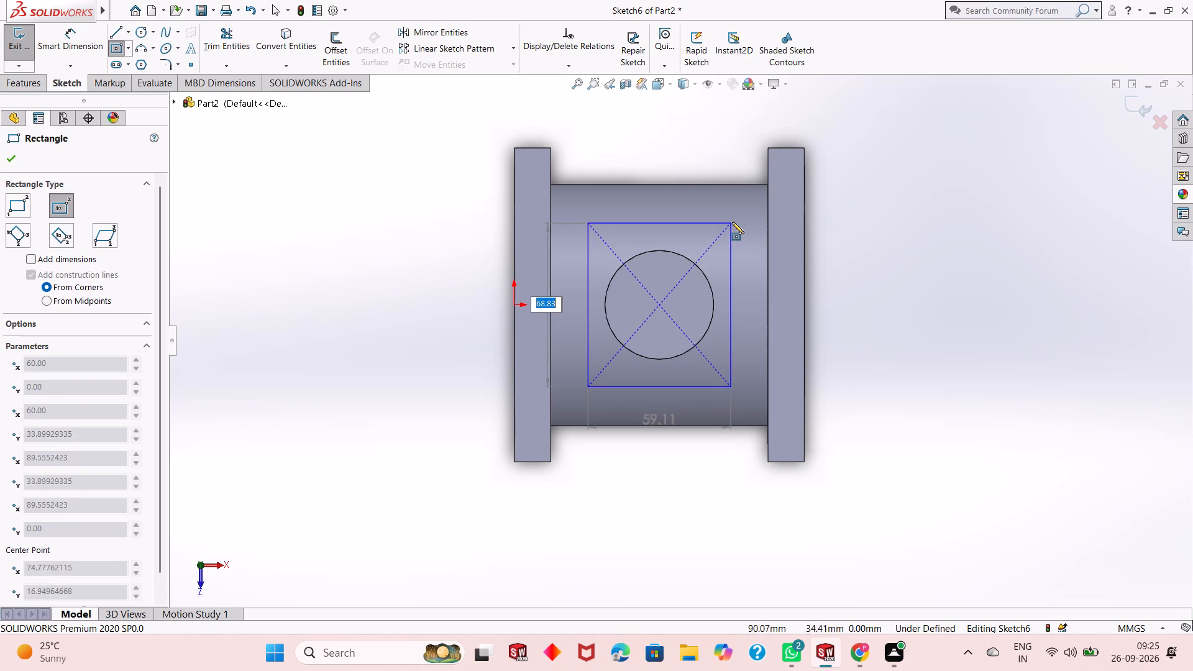
{"action": "left_click", "coordinate": [732, 222]}
{"action": "right_click", "coordinate": [276, 221]}
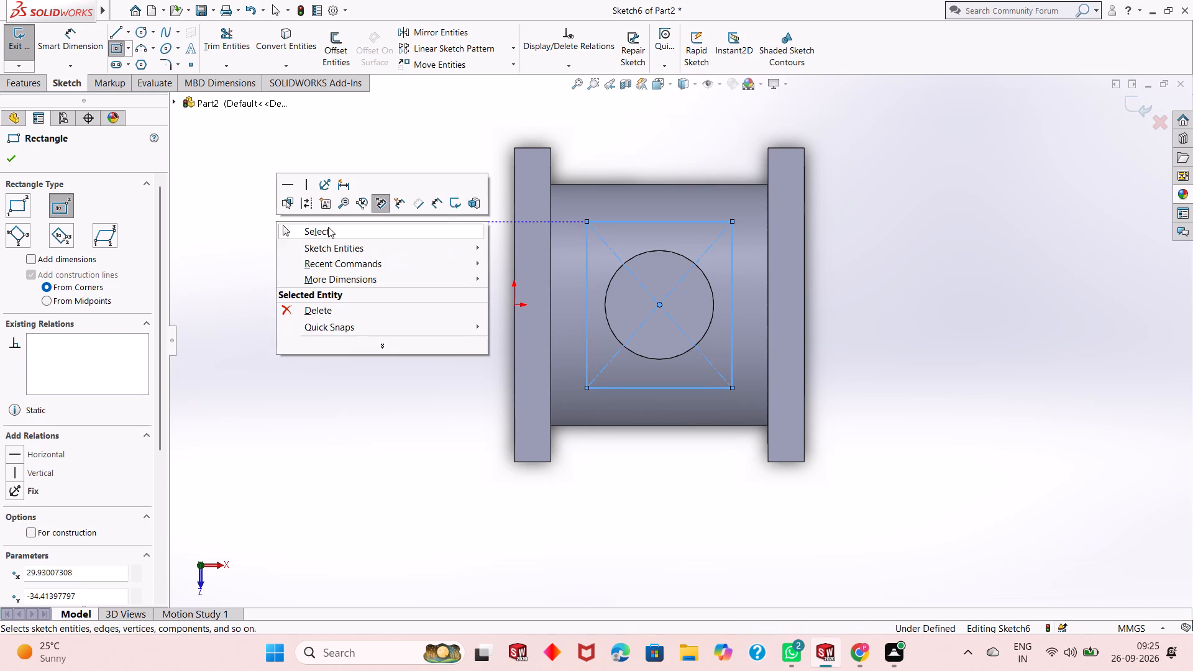
{"action": "left_click", "coordinate": [328, 229]}
Dimension the rectangle's height and width, setting both to 70 mm.
{"action": "left_click", "coordinate": [76, 40]}
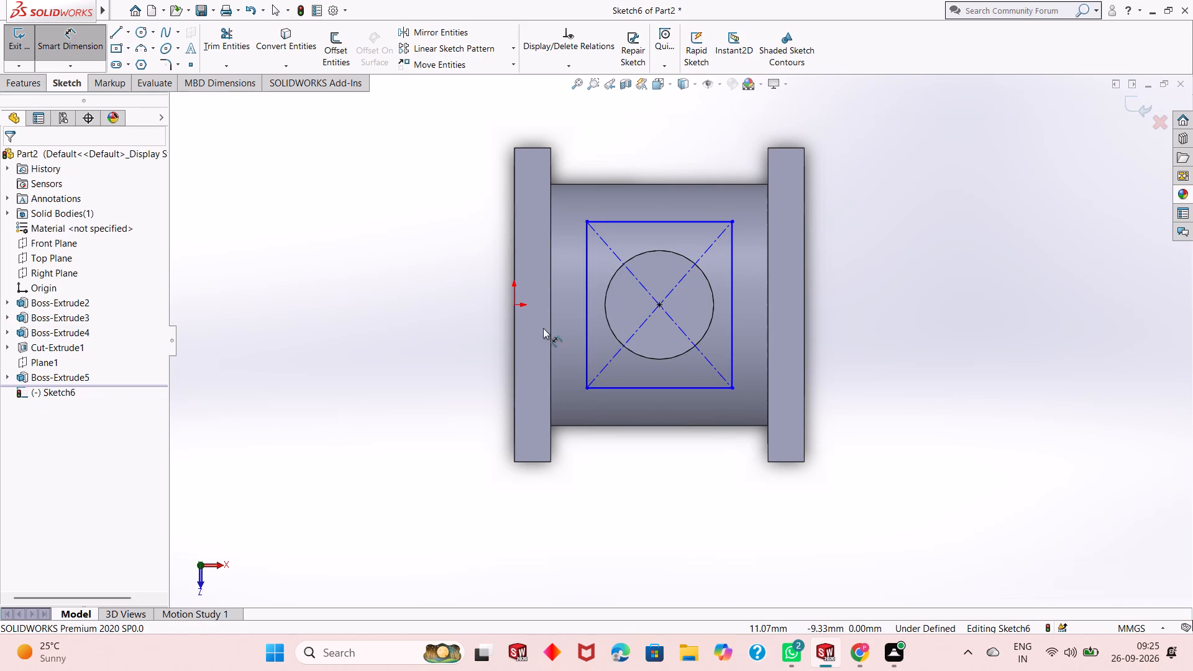
{"action": "left_click", "coordinate": [586, 325]}
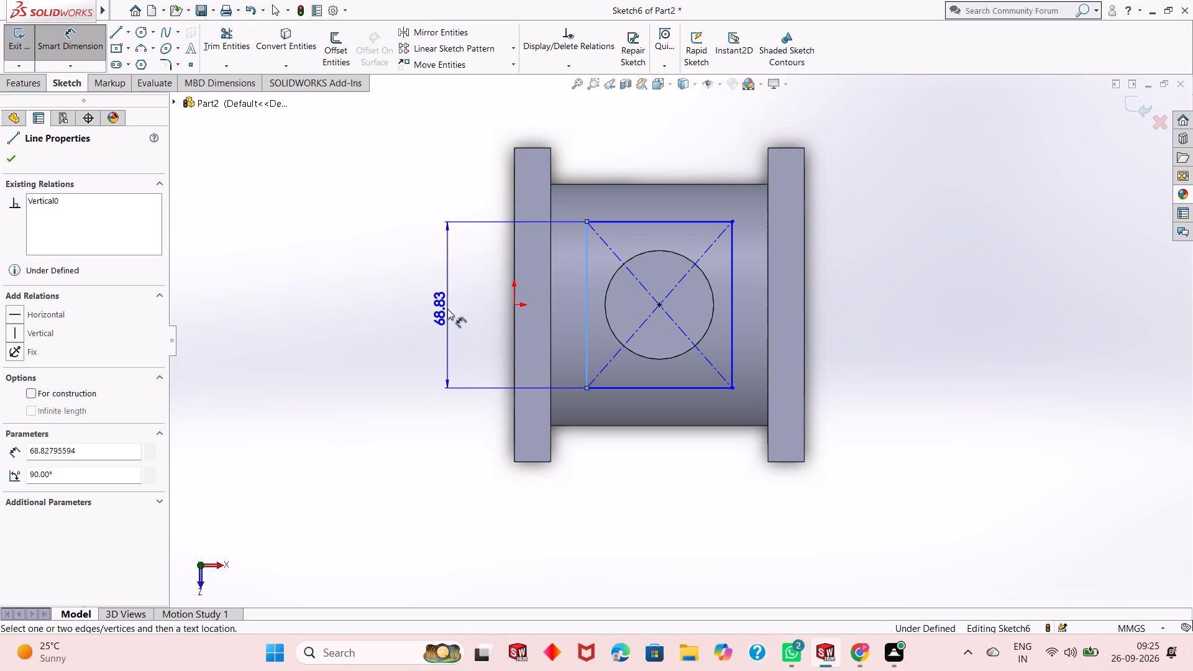
{"action": "left_click", "coordinate": [447, 309]}
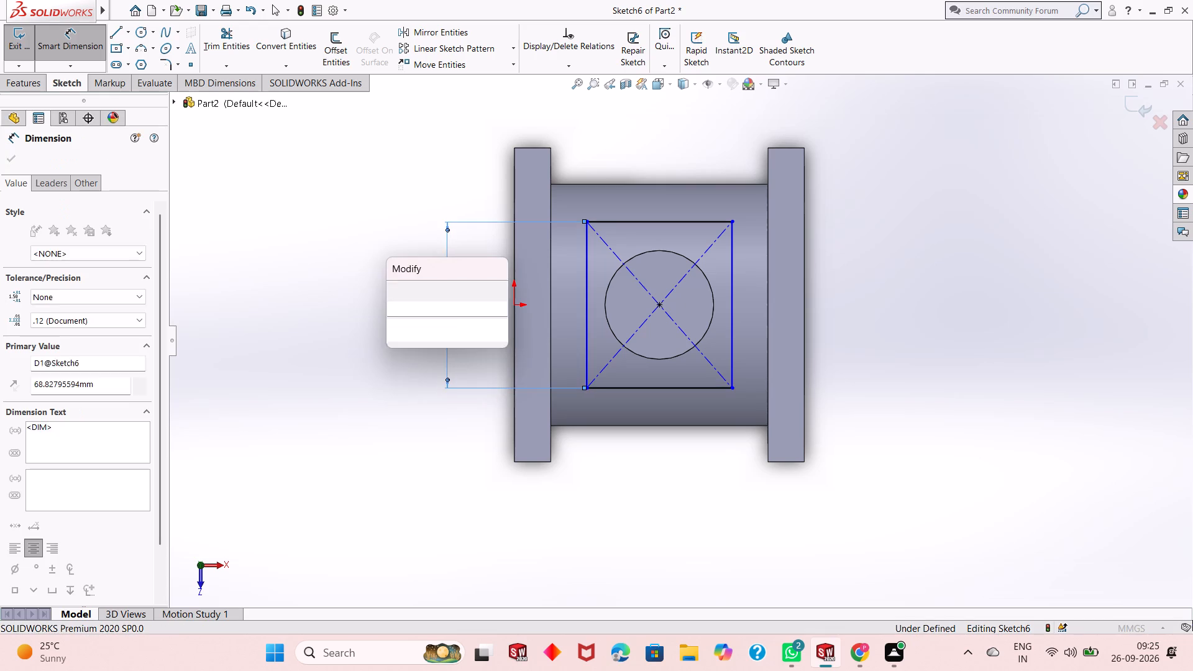
{"action": "type", "text": "70"}
{"action": "key", "text": "Return"}
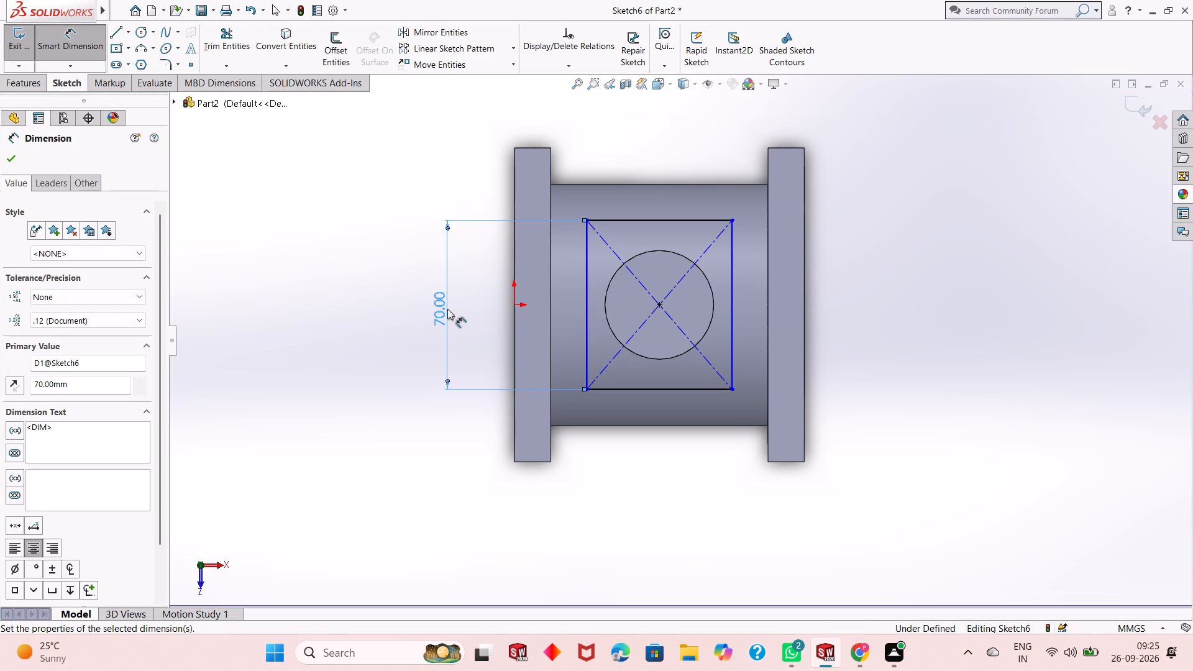
{"action": "left_click", "coordinate": [646, 217]}
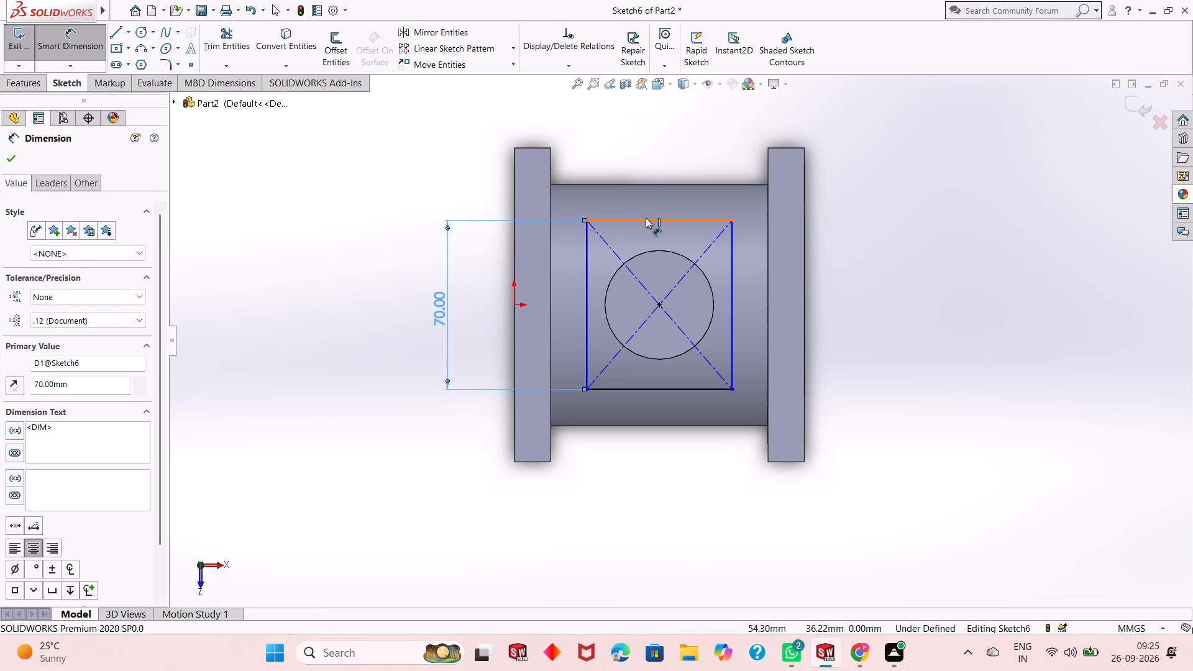
{"action": "left_click", "coordinate": [651, 149]}
{"action": "type", "text": "70"}
{"action": "key", "text": "Return"}
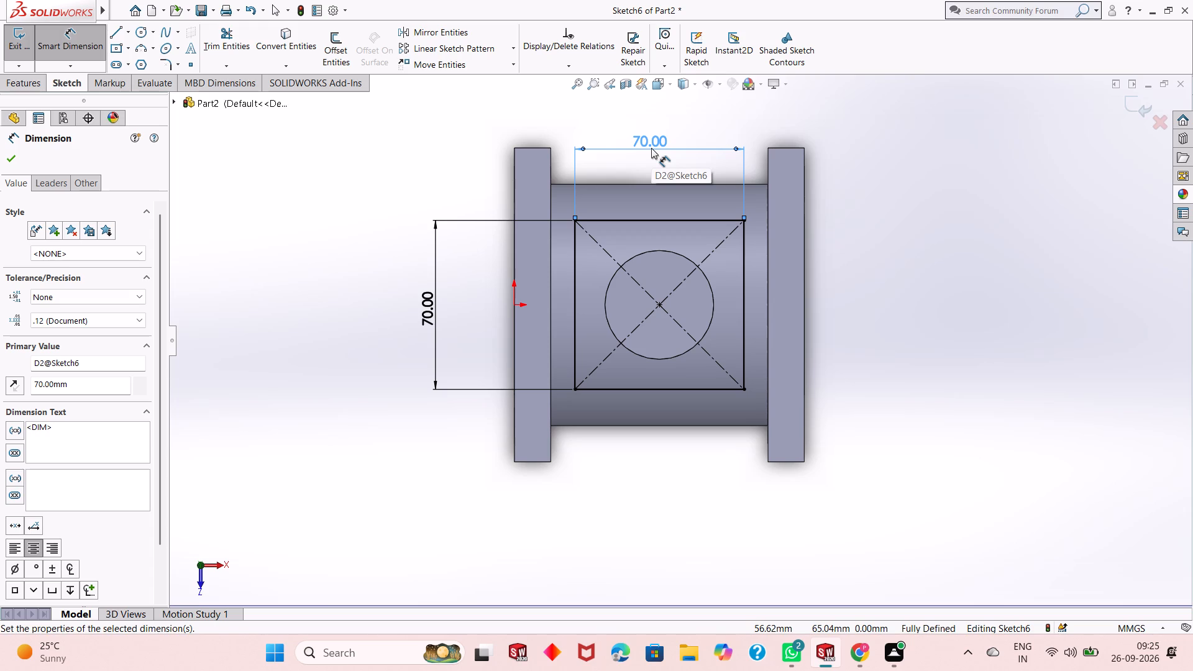
{"action": "left_click", "coordinate": [14, 164]}
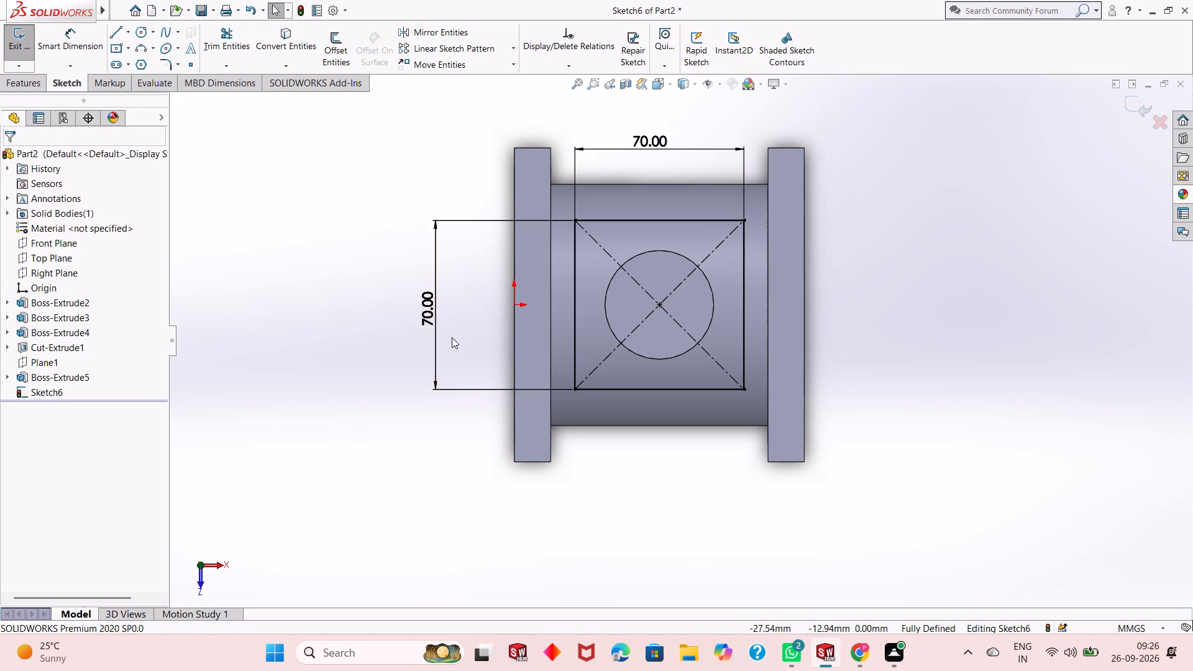
Sketch a circle about 9.6 mm in diameter on the square's diagonal, near its upper corner beside the origin-side flange.
{"action": "middle_click_drag", "start_coordinate": [603, 451], "coordinate": [608, 328]}
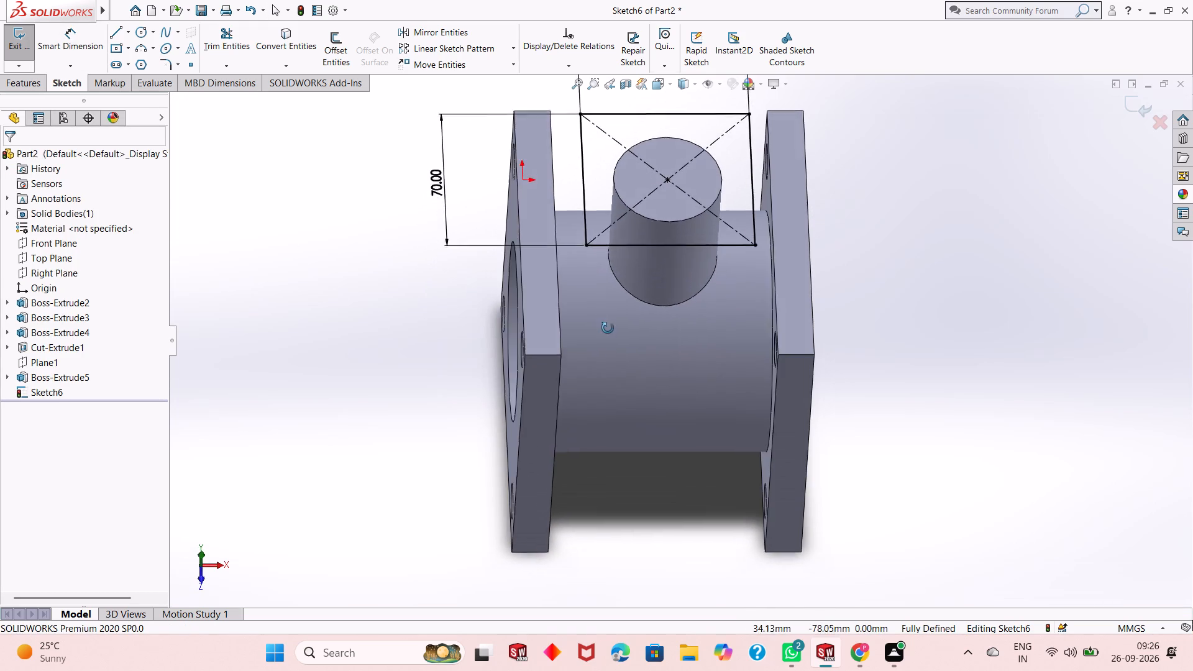
{"action": "middle_click_drag", "start_coordinate": [608, 328], "coordinate": [613, 313]}
{"action": "scroll", "coordinate": [613, 313], "scroll_direction": "up", "scroll_amount": 2}
{"action": "scroll", "coordinate": [693, 257], "scroll_direction": "down", "scroll_amount": 1}
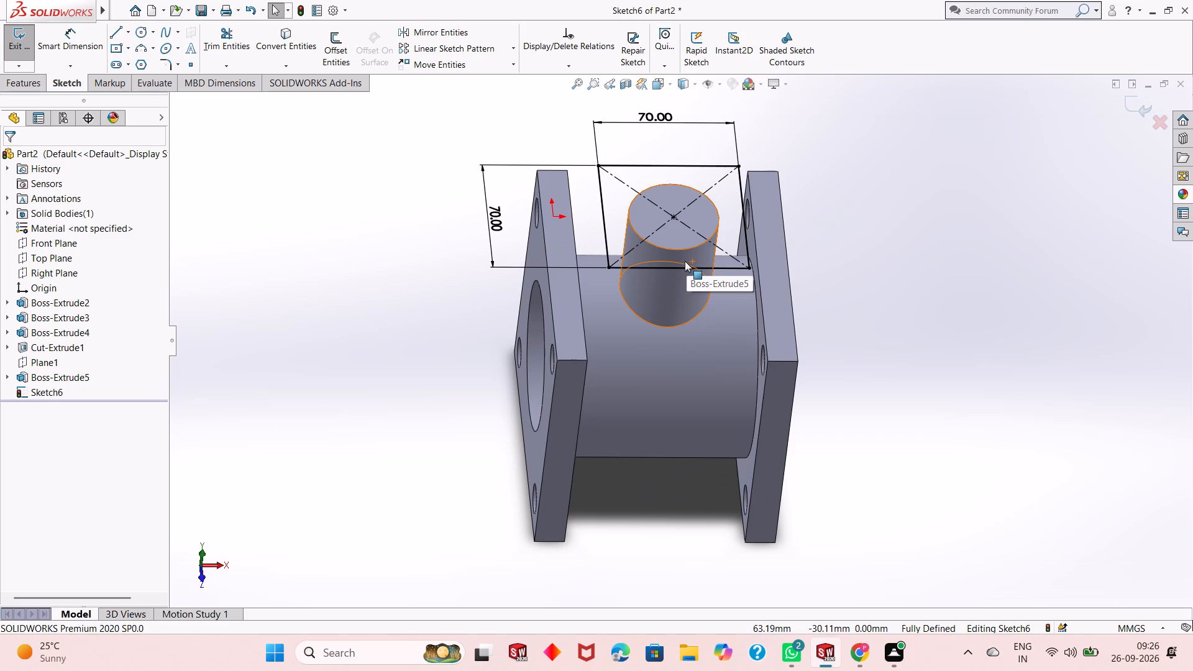
{"action": "key", "text": "ctrl+8"}
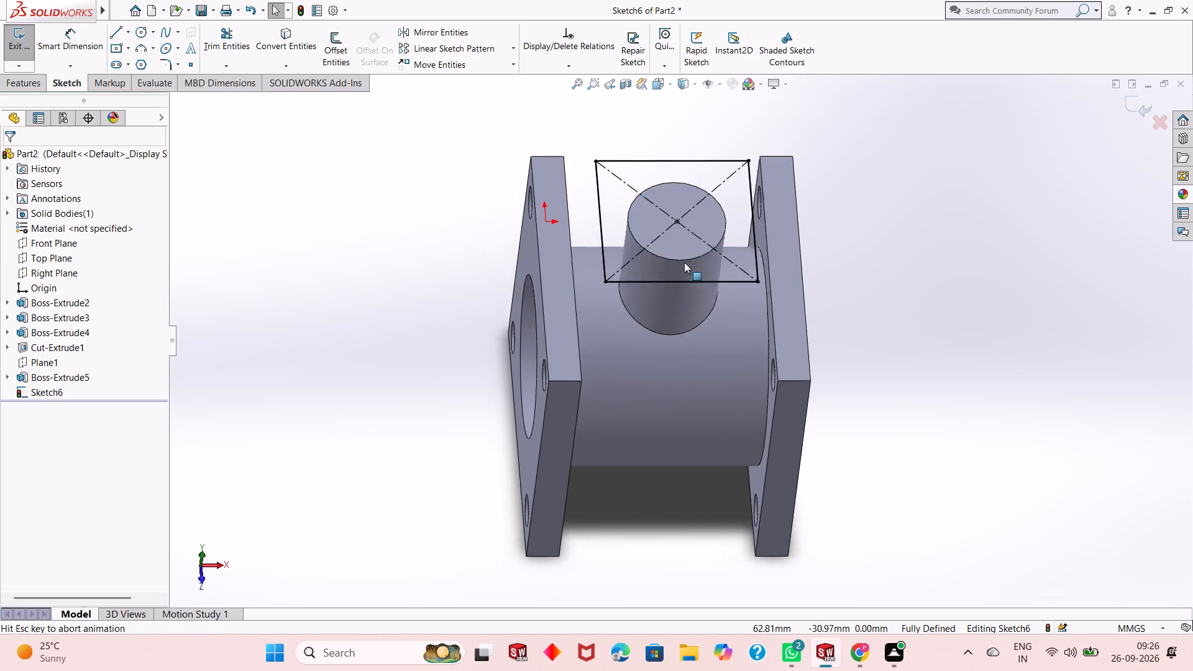
{"action": "scroll", "coordinate": [484, 301], "scroll_direction": "up", "scroll_amount": 3}
{"action": "scroll", "coordinate": [838, 337], "scroll_direction": "down", "scroll_amount": 2}
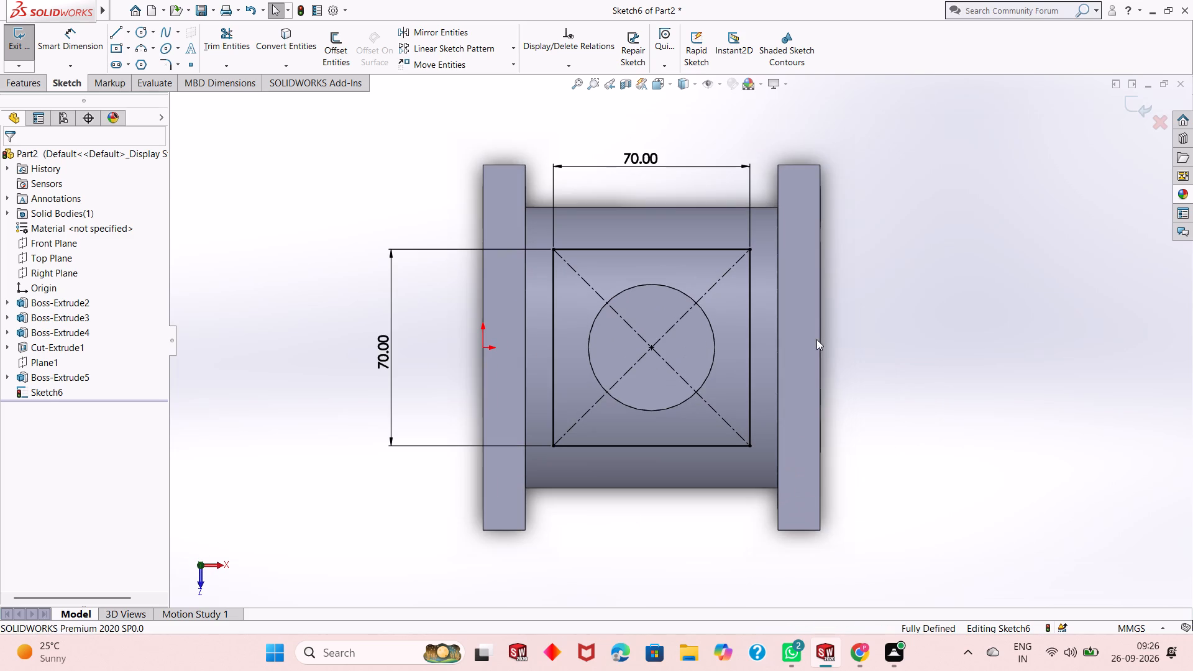
{"action": "left_click", "coordinate": [141, 32]}
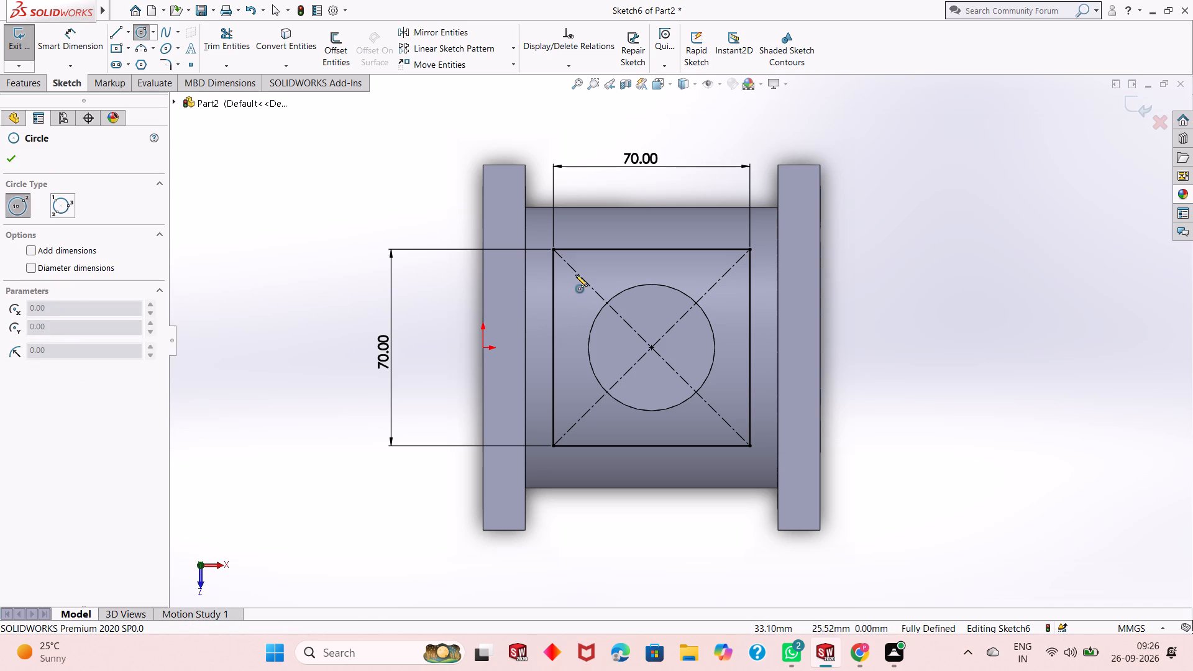
{"action": "left_click", "coordinate": [575, 273]}
{"action": "left_click", "coordinate": [575, 285]}
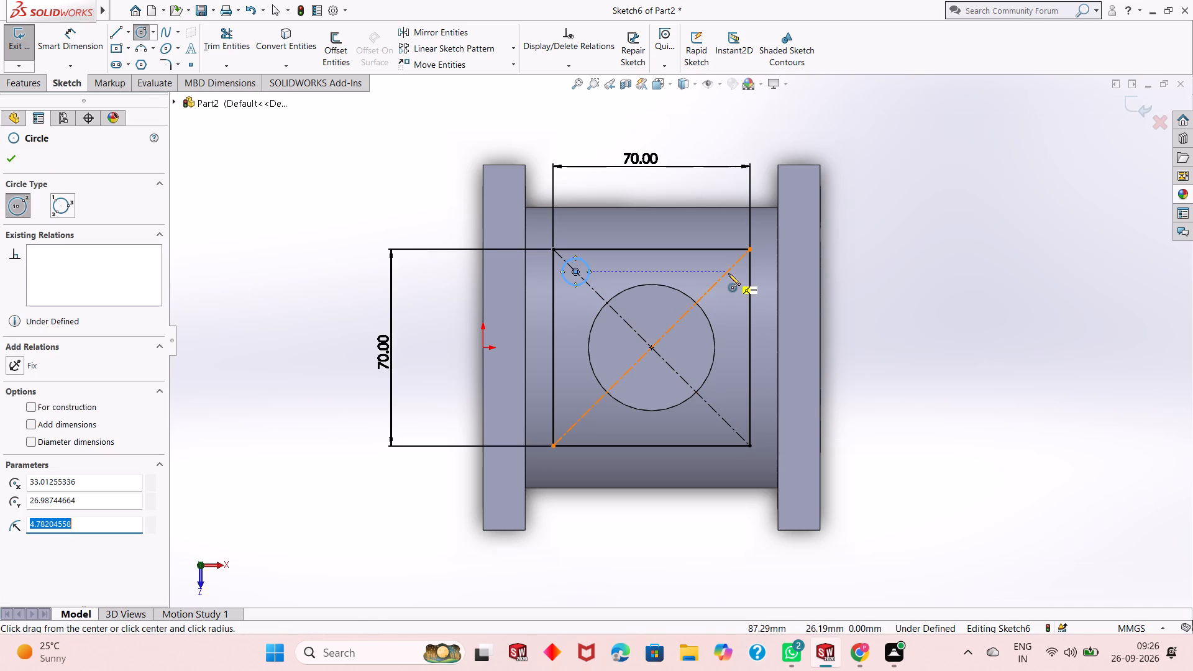
Sketch circles about 7.4, 12.4 and 10.4 mm in diameter on the diagonals near the square's other three corners, going clockwise.
{"action": "left_click", "coordinate": [728, 273]}
{"action": "left_click", "coordinate": [728, 282]}
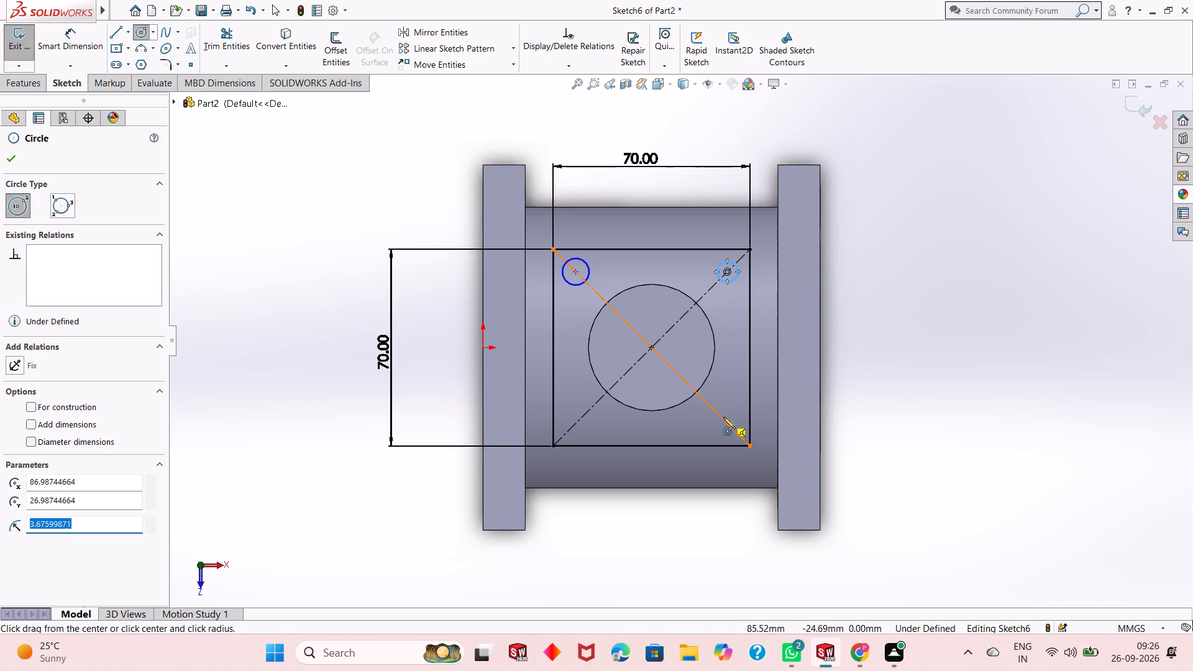
{"action": "left_click", "coordinate": [723, 420]}
{"action": "left_click", "coordinate": [728, 403]}
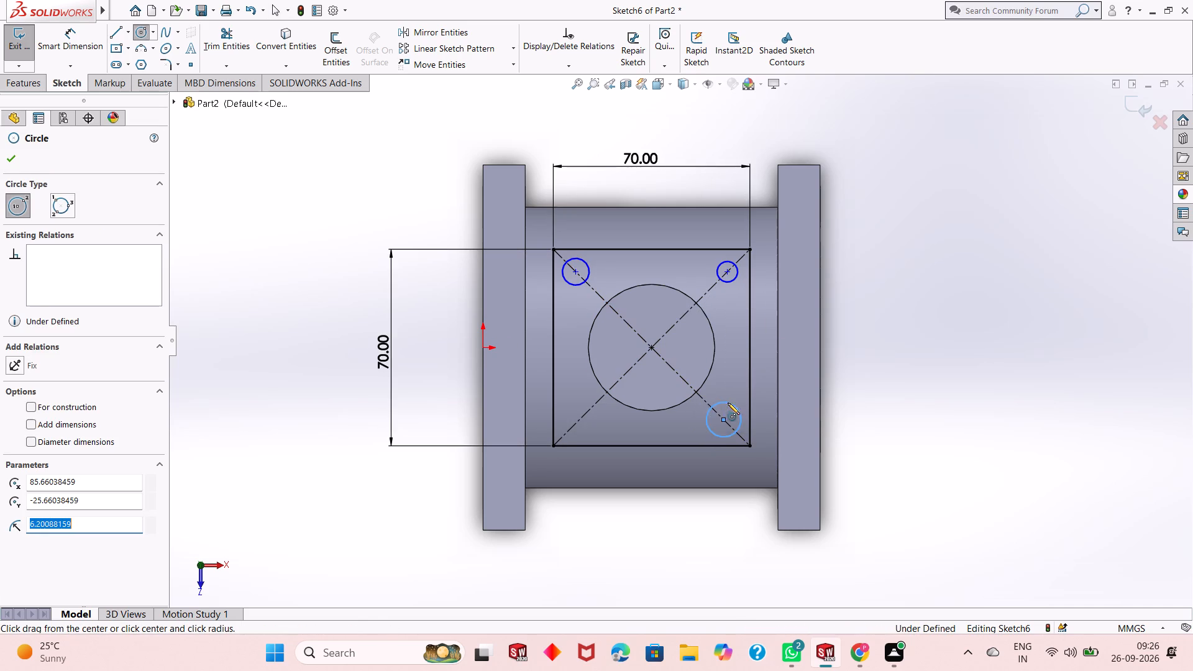
{"action": "left_click", "coordinate": [584, 416]}
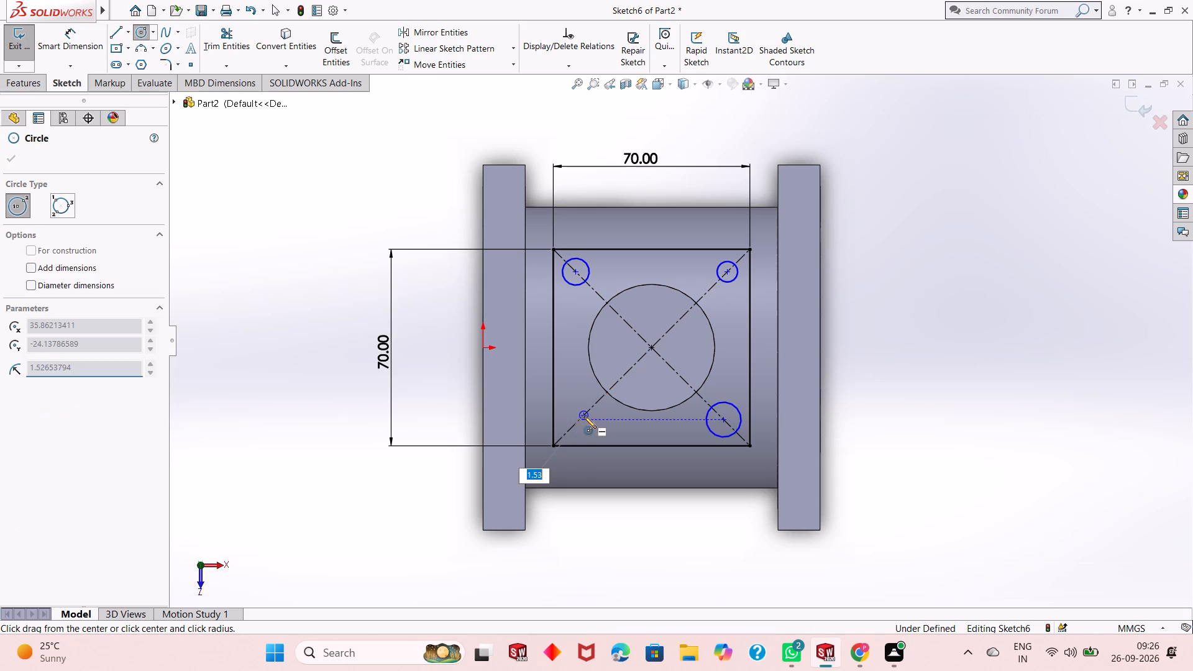
{"action": "left_click", "coordinate": [585, 430]}
{"action": "right_click", "coordinate": [273, 241]}
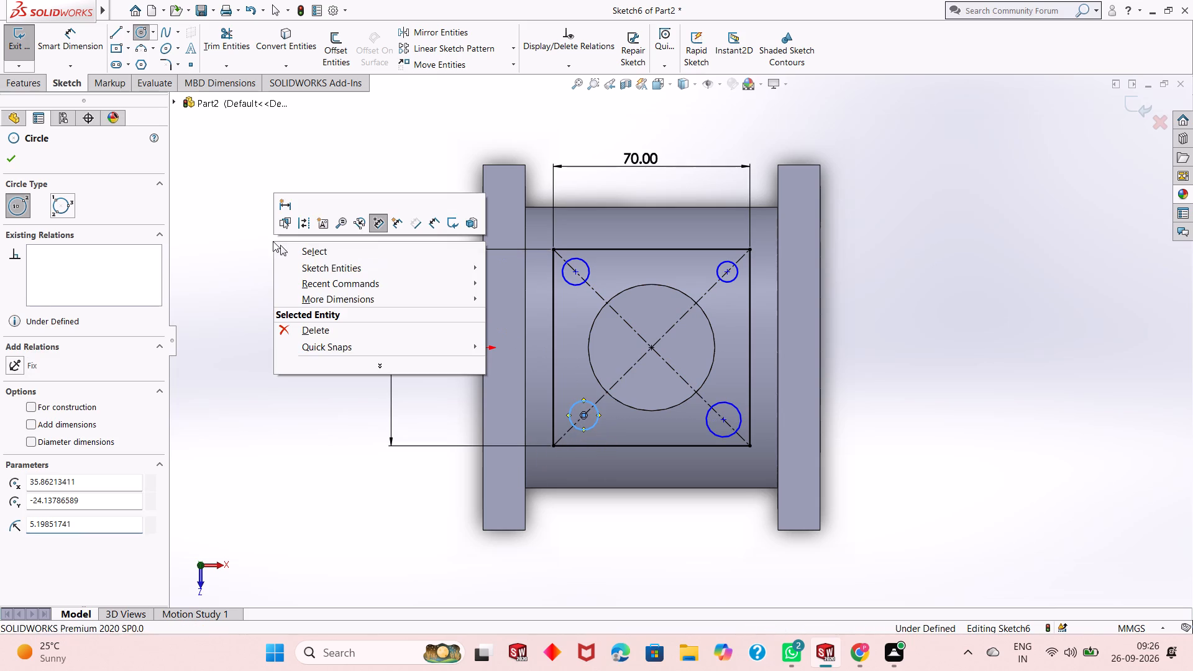
{"action": "left_click", "coordinate": [308, 249]}
Dimension the diameters of the two corner circles nearest the origin-side flange, setting both to 8 mm.
{"action": "left_click", "coordinate": [48, 28]}
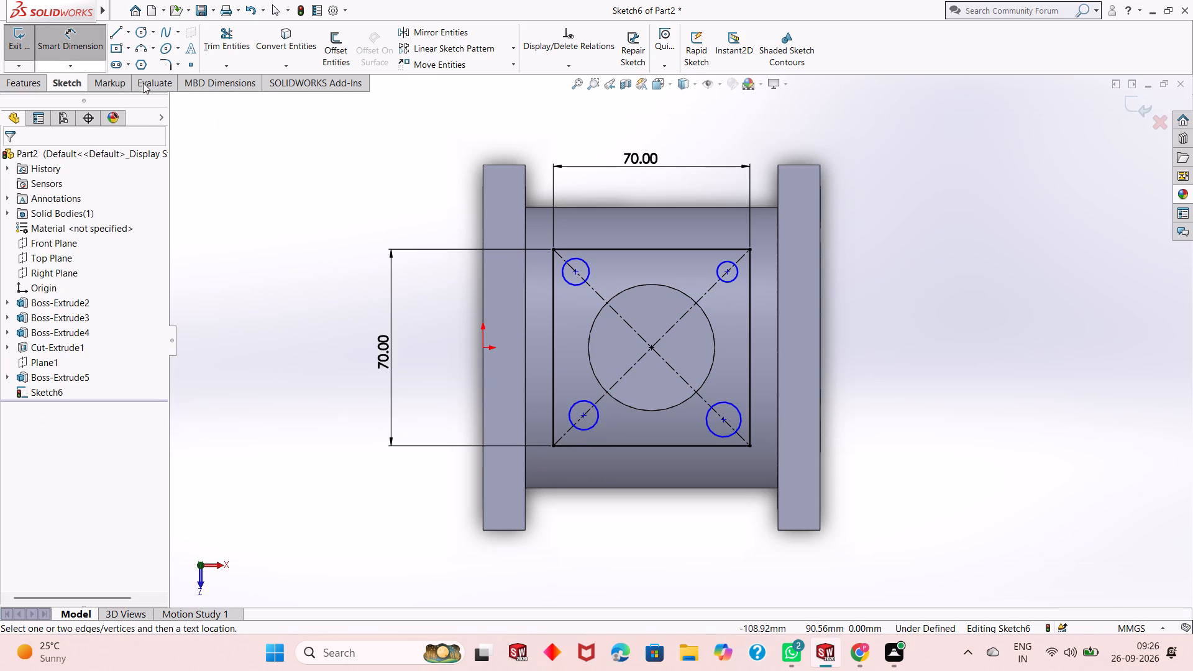
{"action": "left_click", "coordinate": [572, 287]}
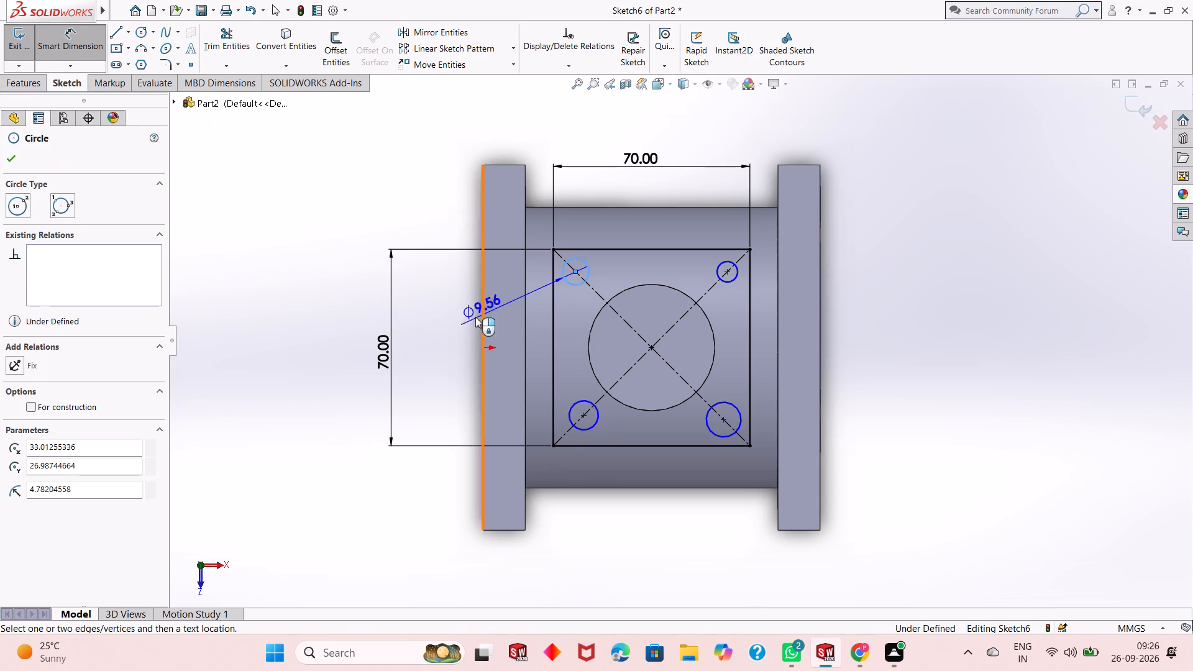
{"action": "left_click", "coordinate": [442, 325]}
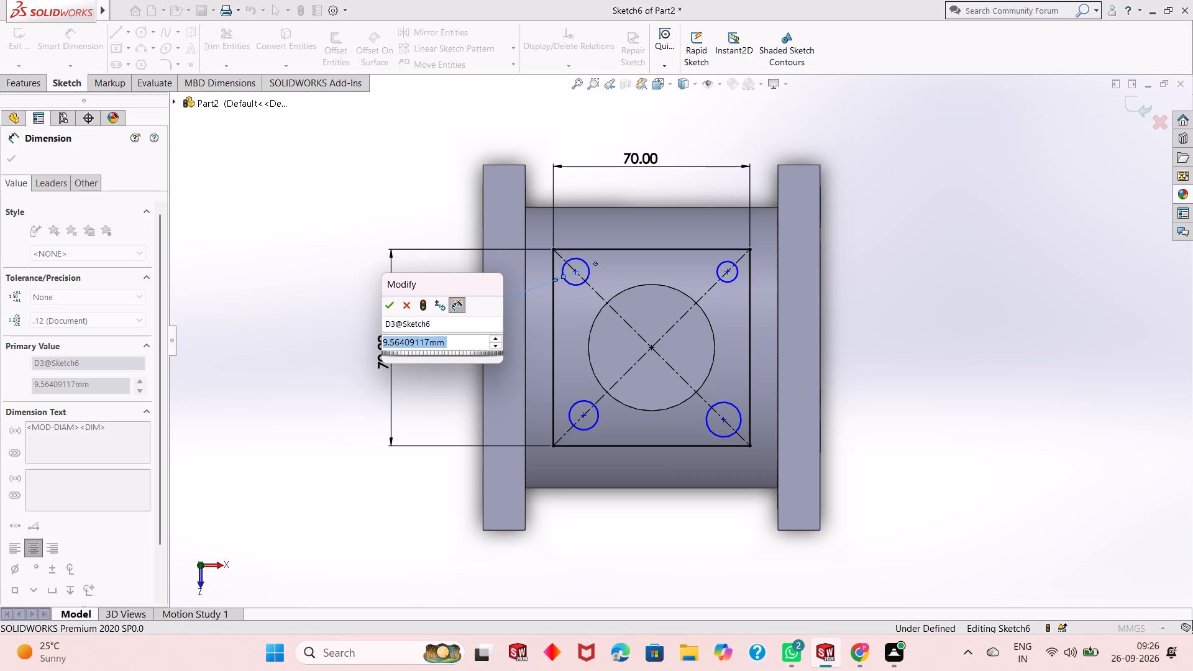
{"action": "key", "text": "8"}
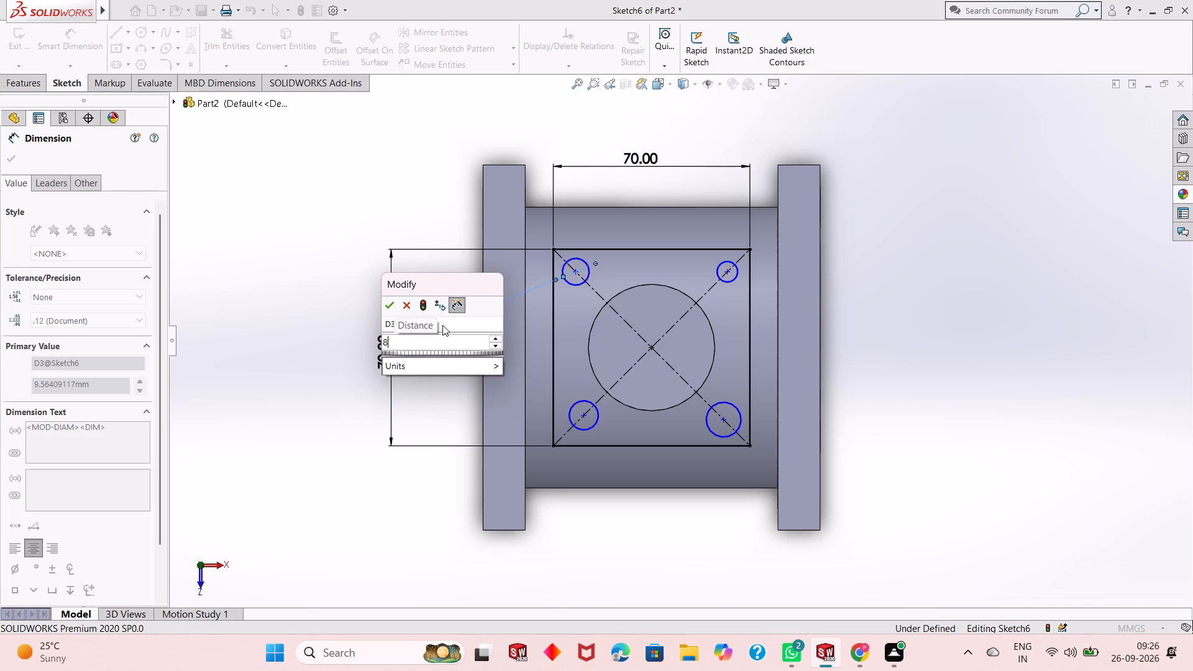
{"action": "key", "text": "Return"}
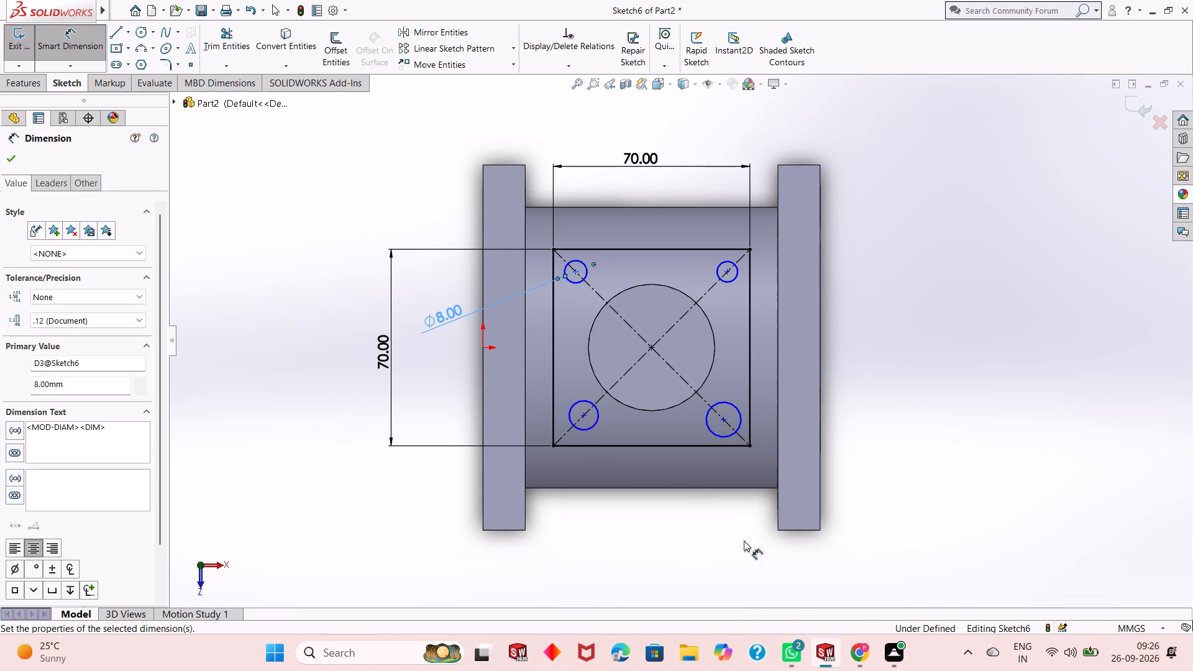
{"action": "left_click", "coordinate": [590, 427]}
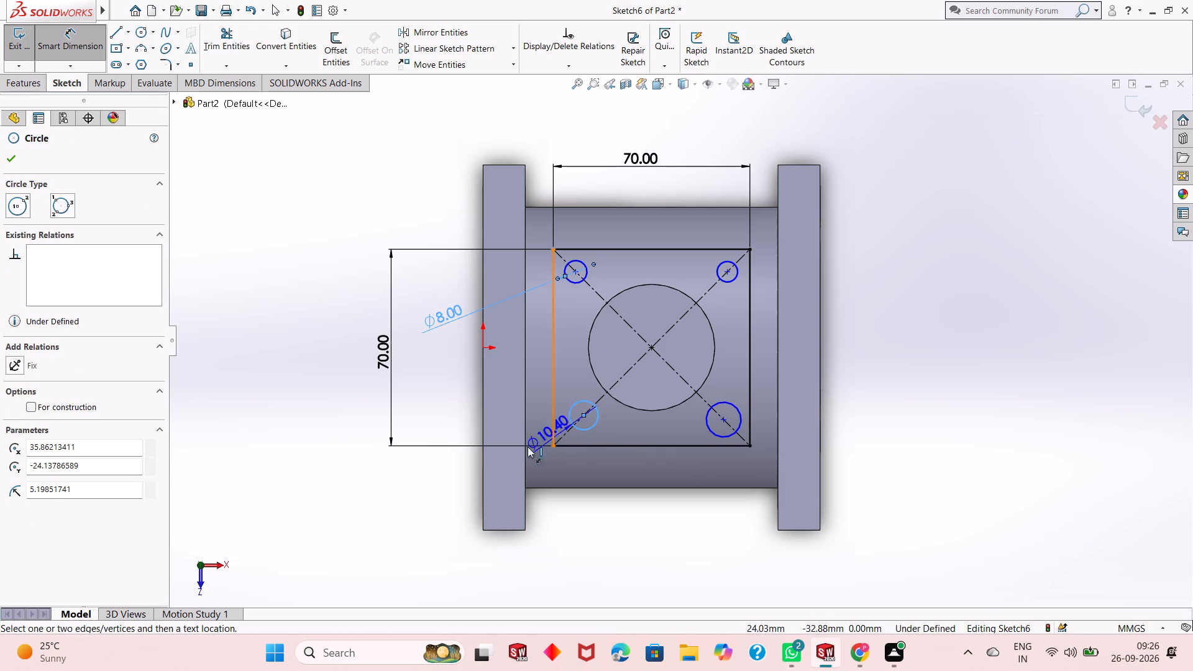
{"action": "left_click", "coordinate": [400, 466]}
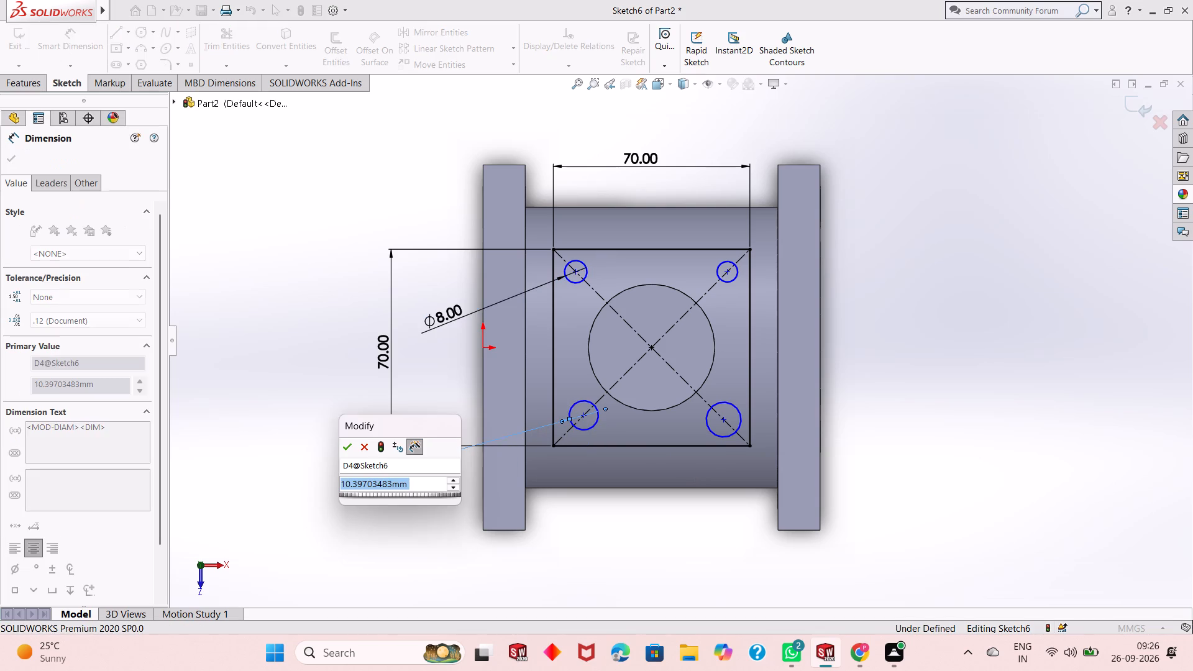
{"action": "key", "text": "8"}
{"action": "key", "text": "Return"}
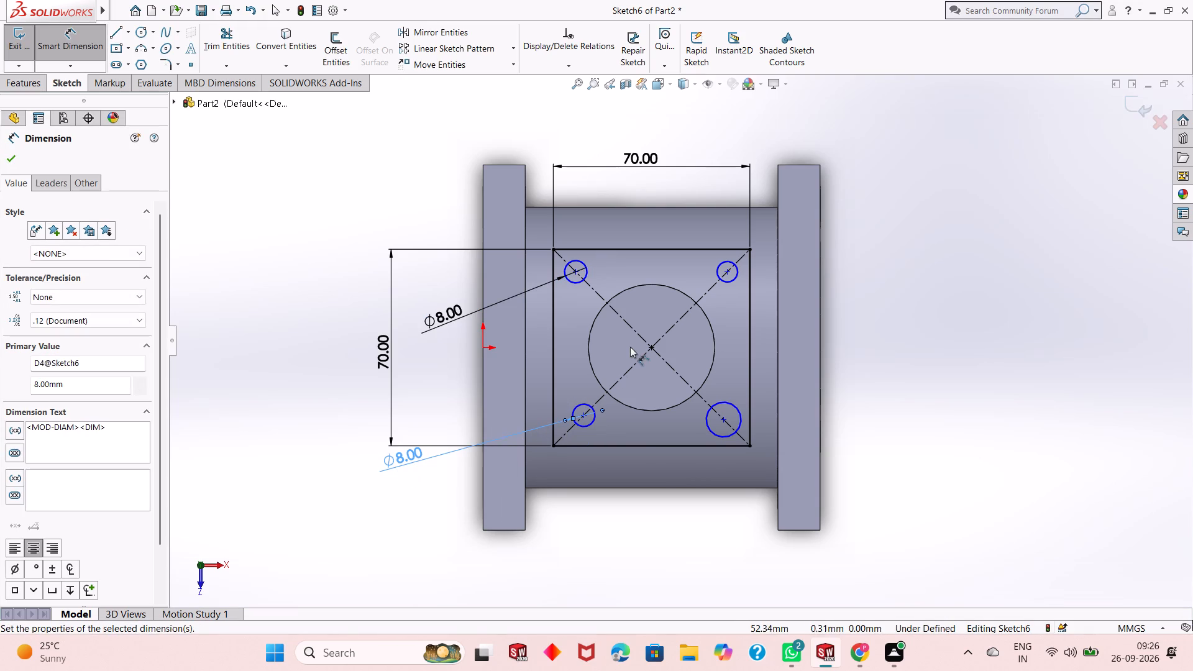
Dimension the diameters of the two corner circles nearest the far flange, setting both to 8 mm.
{"action": "left_click", "coordinate": [727, 281]}
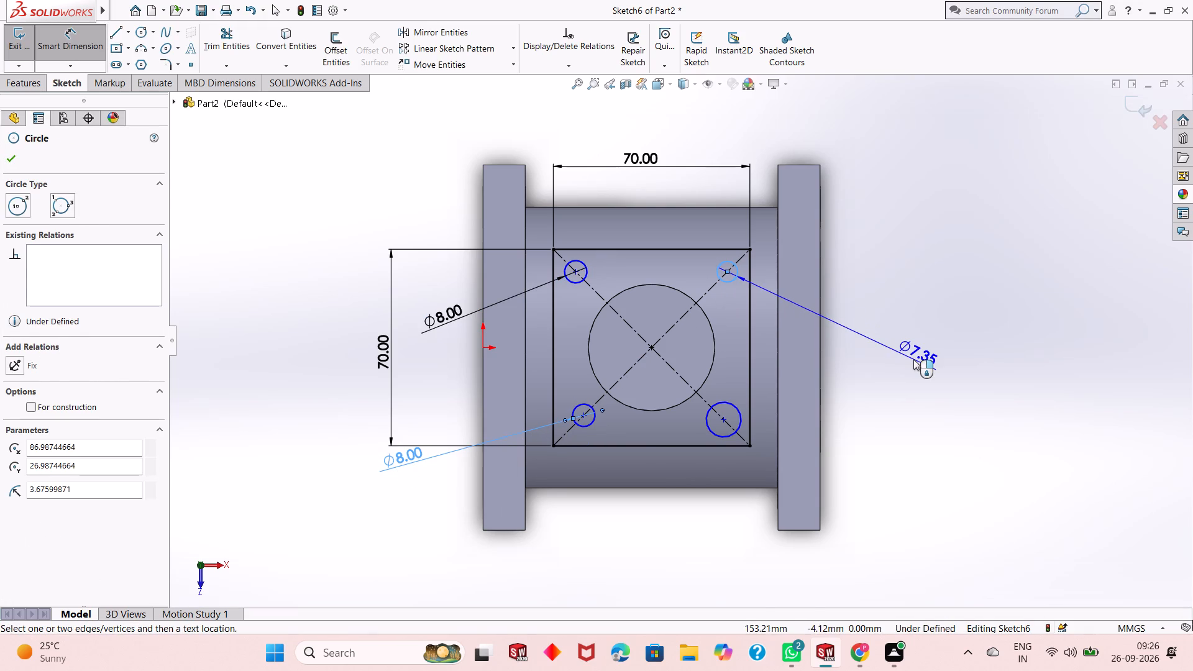
{"action": "left_click", "coordinate": [913, 359]}
{"action": "key", "text": "8"}
{"action": "key", "text": "Return"}
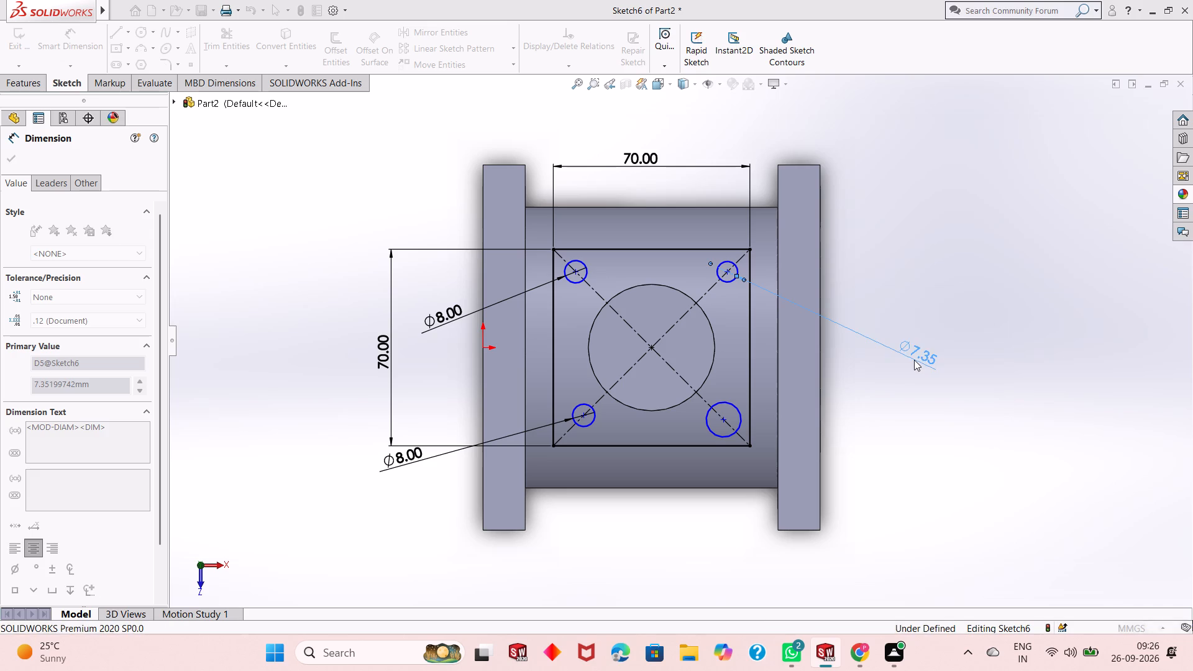
{"action": "left_click", "coordinate": [729, 403]}
{"action": "left_click", "coordinate": [935, 496]}
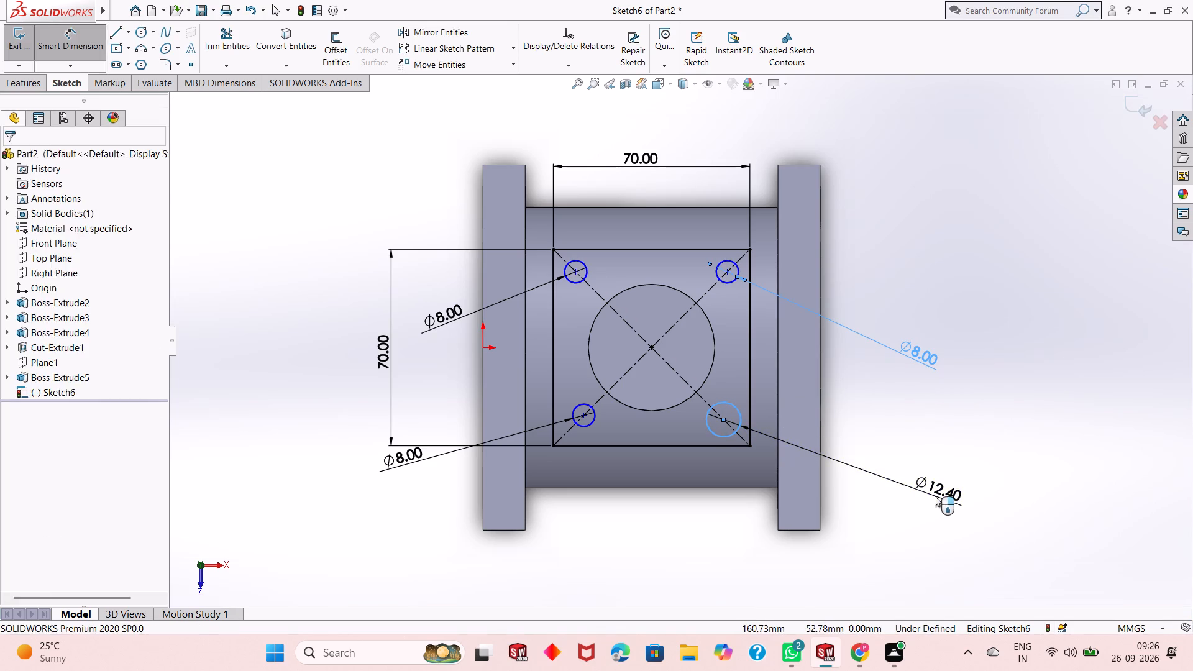
{"action": "key", "text": "8"}
{"action": "key", "text": "Return"}
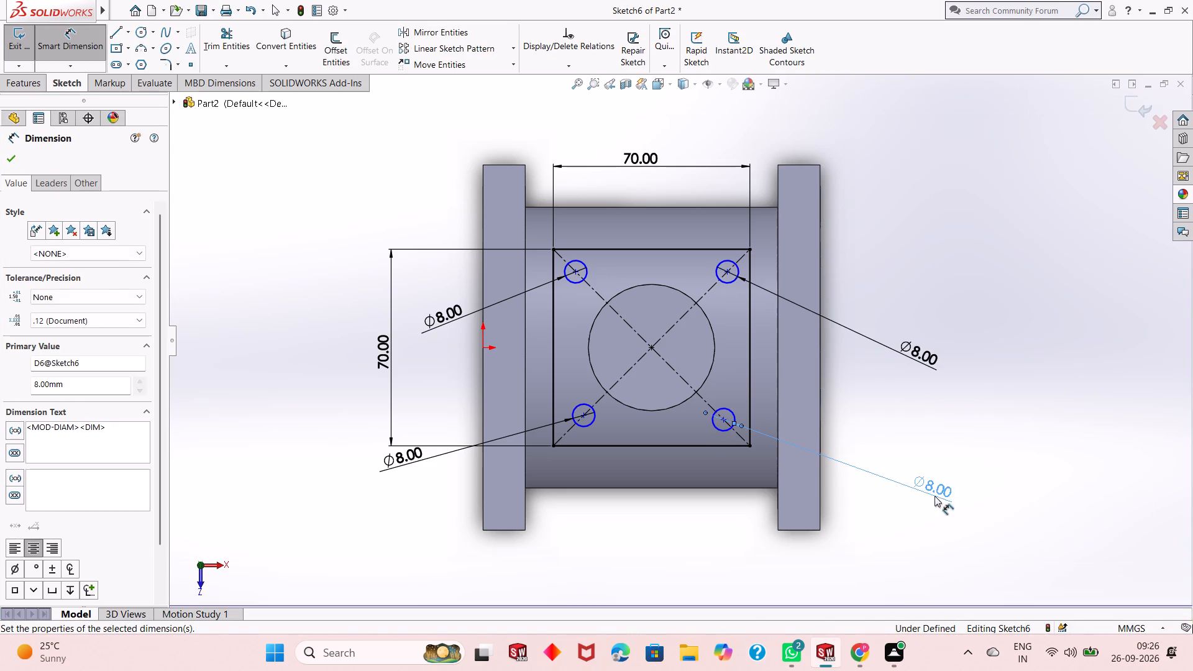
Dimension the upper origin-side circle's centre 10 mm from the square's upper edge.
{"action": "left_click", "coordinate": [577, 273]}
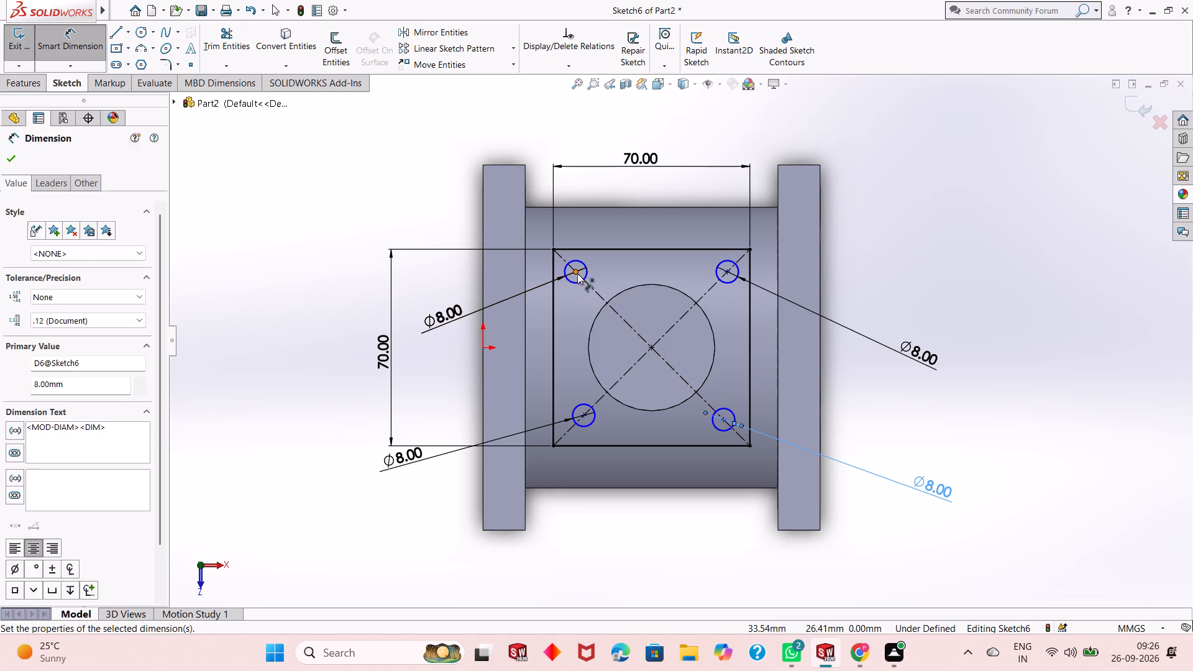
{"action": "left_click", "coordinate": [582, 250]}
{"action": "left_click", "coordinate": [447, 266]}
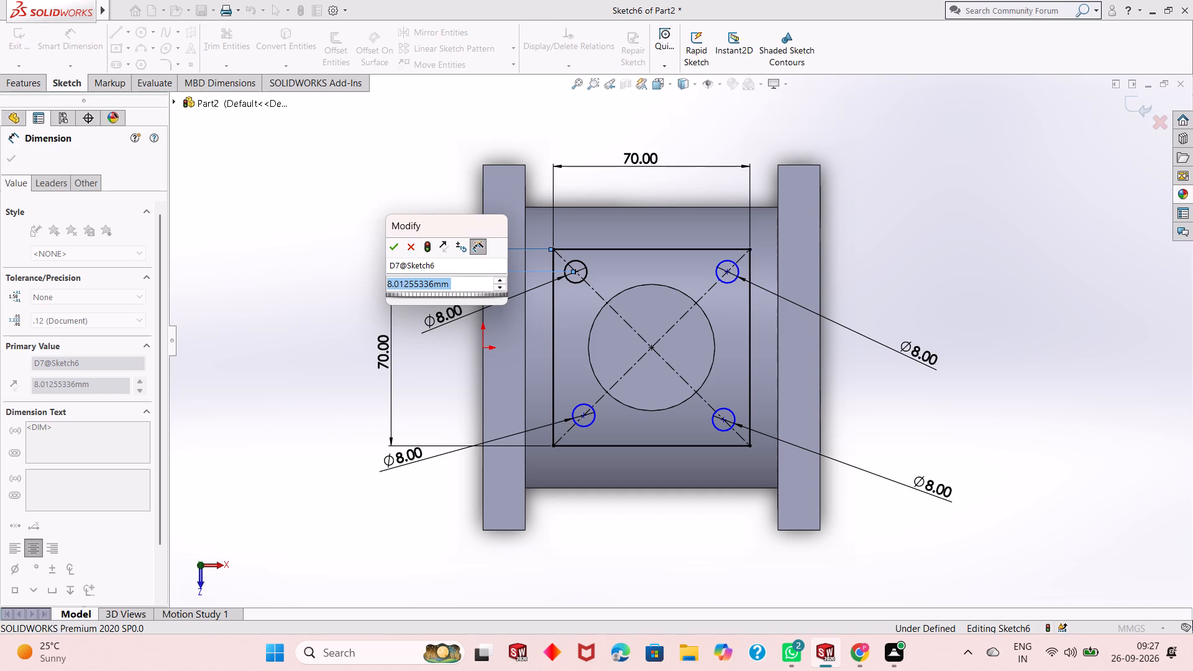
{"action": "type", "text": "10"}
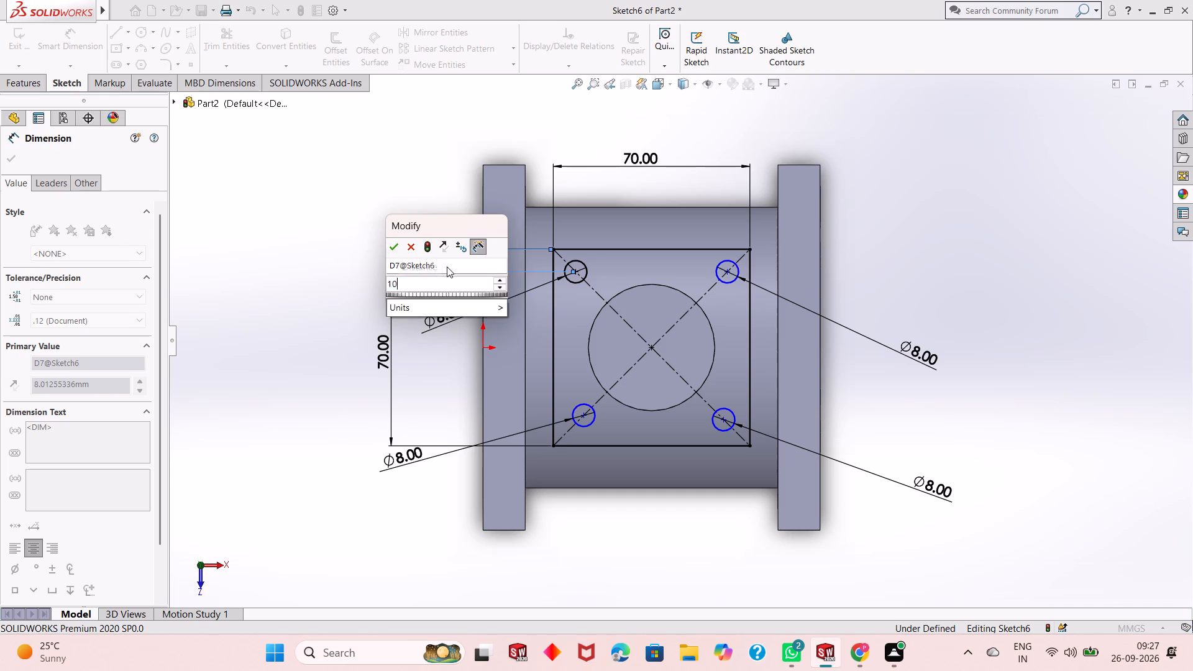
{"action": "key", "text": "Return"}
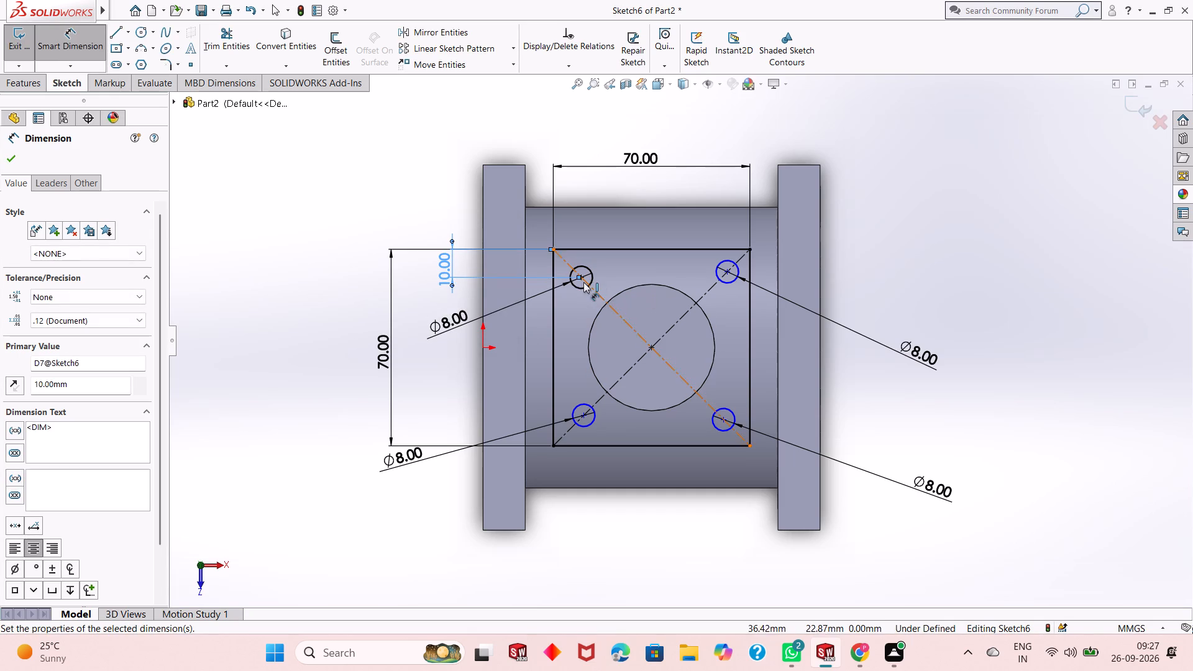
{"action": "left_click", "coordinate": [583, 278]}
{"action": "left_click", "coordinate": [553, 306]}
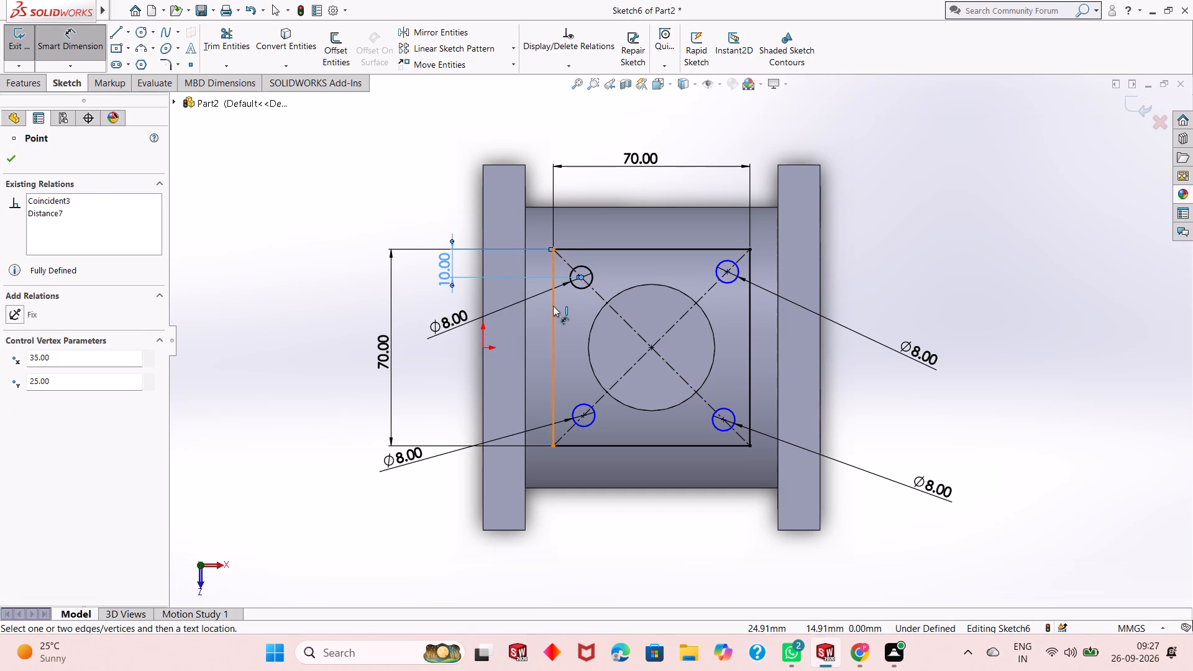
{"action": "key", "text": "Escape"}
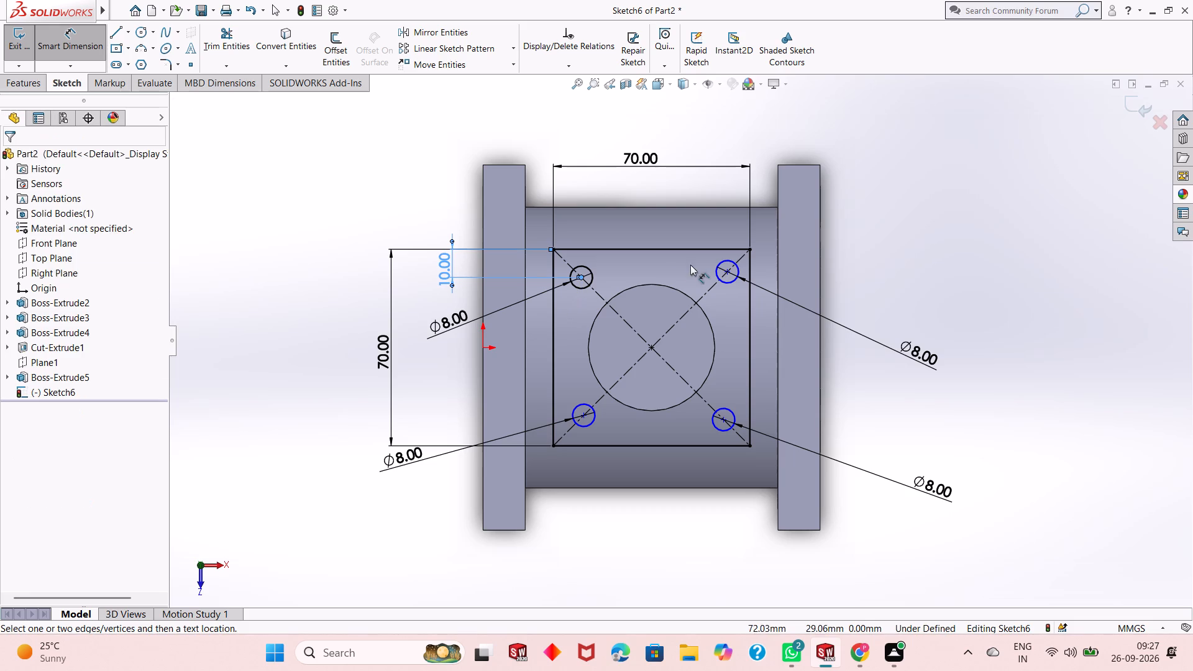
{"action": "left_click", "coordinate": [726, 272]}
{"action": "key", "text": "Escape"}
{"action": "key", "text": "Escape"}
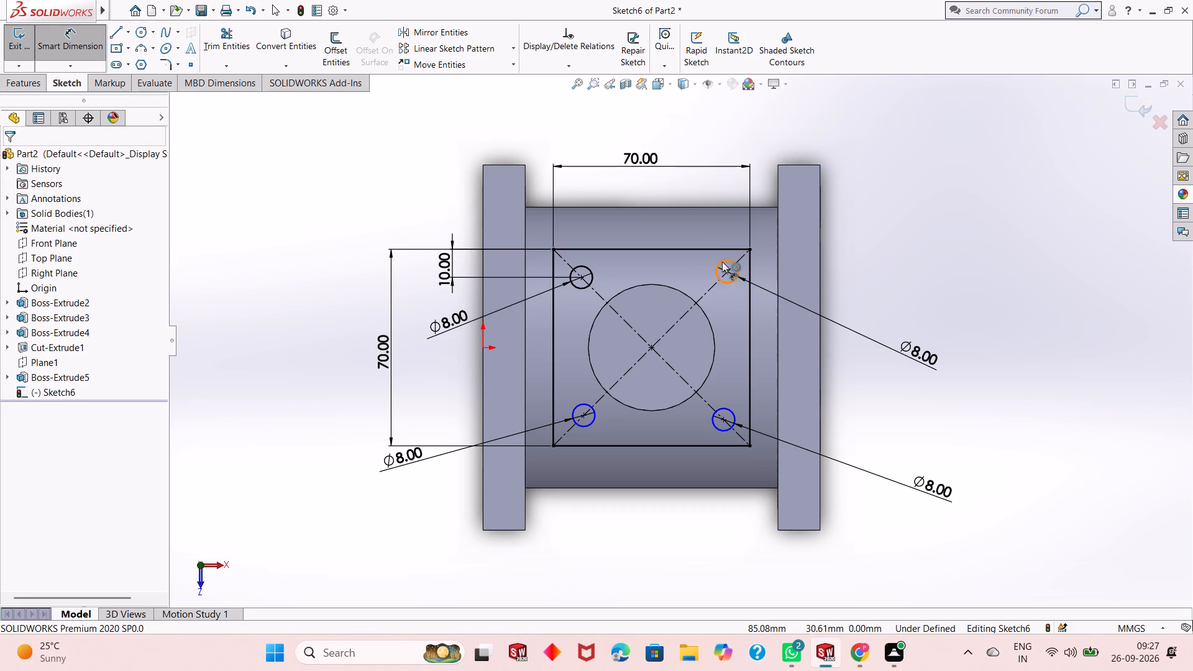
Dimension the centre of the upper circle beside the far flange 10 mm from the square's upper edge.
{"action": "left_click", "coordinate": [726, 272]}
{"action": "left_click", "coordinate": [724, 249]}
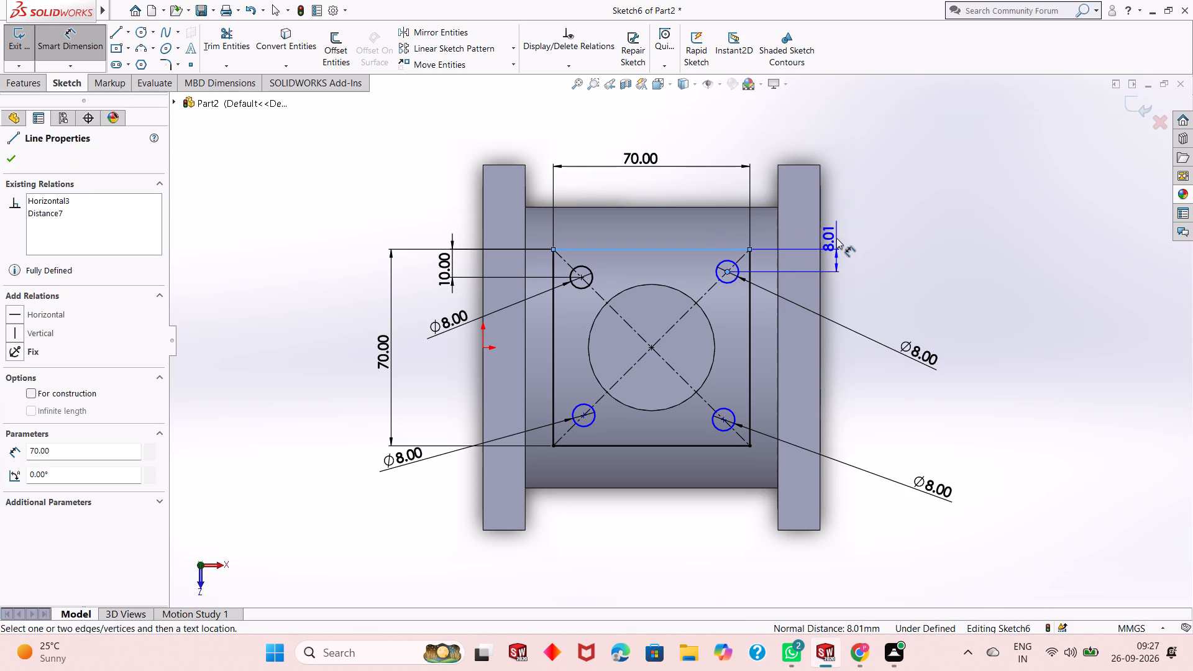
{"action": "left_click", "coordinate": [836, 237]}
{"action": "type", "text": "10"}
{"action": "key", "text": "Return"}
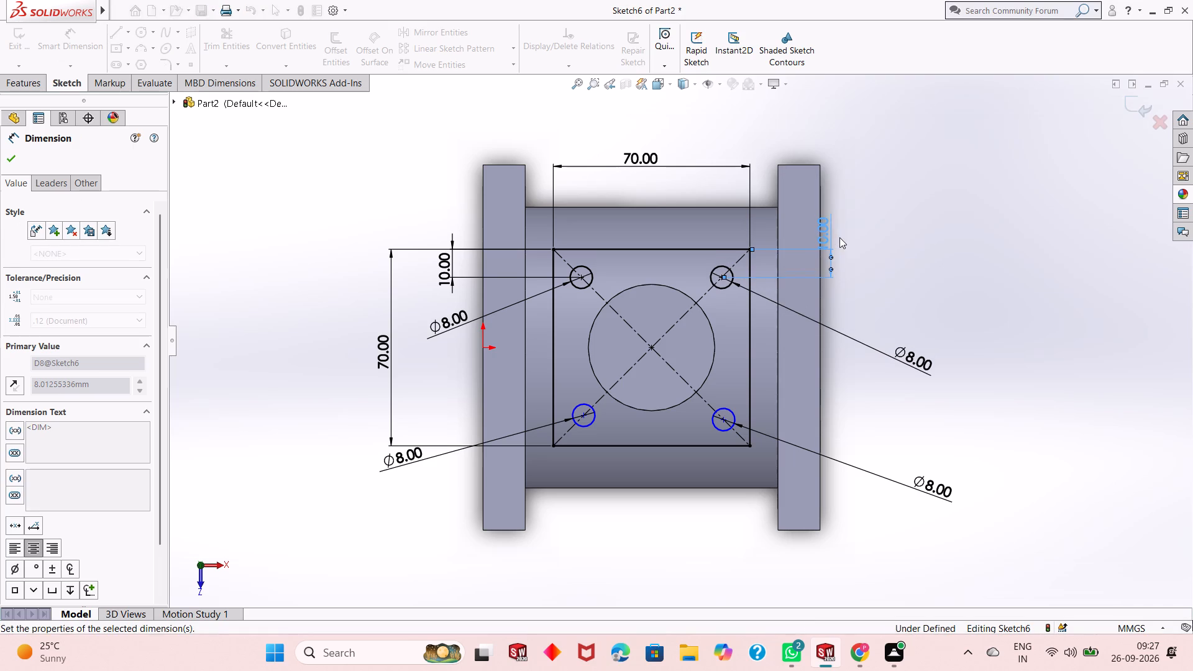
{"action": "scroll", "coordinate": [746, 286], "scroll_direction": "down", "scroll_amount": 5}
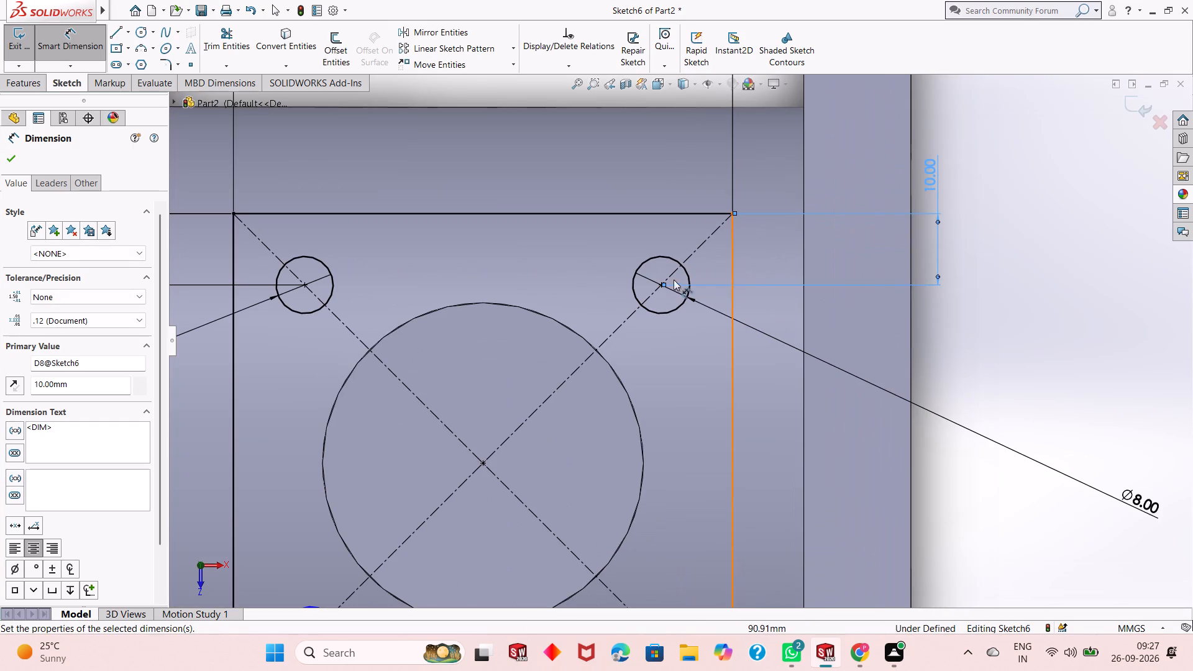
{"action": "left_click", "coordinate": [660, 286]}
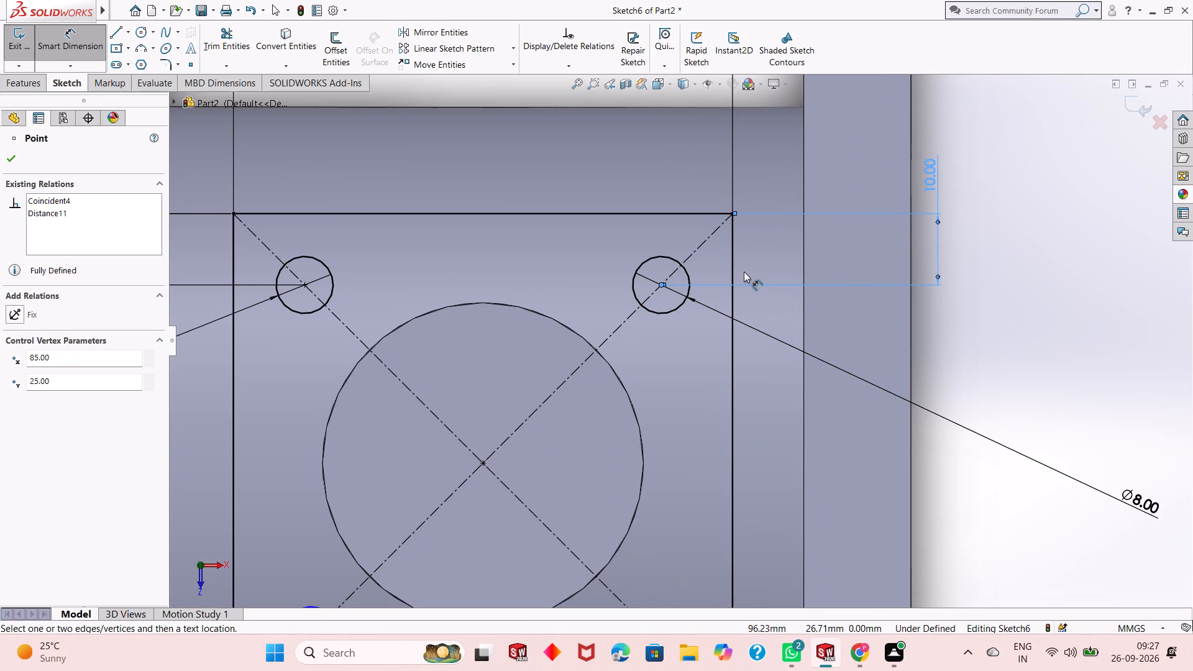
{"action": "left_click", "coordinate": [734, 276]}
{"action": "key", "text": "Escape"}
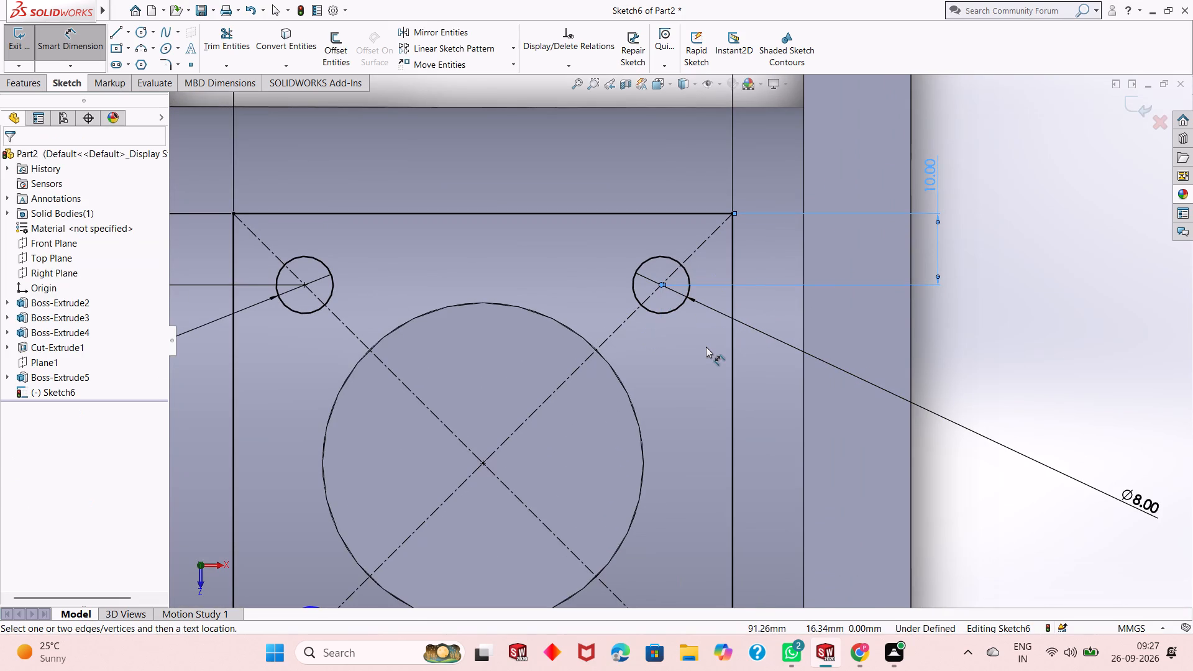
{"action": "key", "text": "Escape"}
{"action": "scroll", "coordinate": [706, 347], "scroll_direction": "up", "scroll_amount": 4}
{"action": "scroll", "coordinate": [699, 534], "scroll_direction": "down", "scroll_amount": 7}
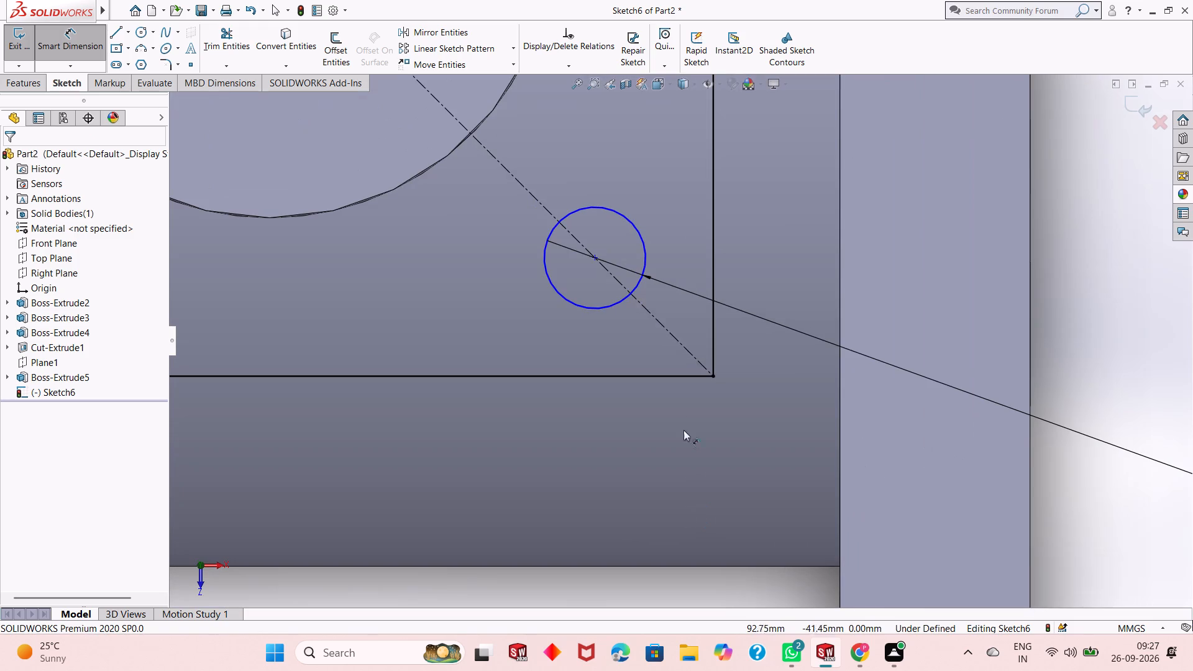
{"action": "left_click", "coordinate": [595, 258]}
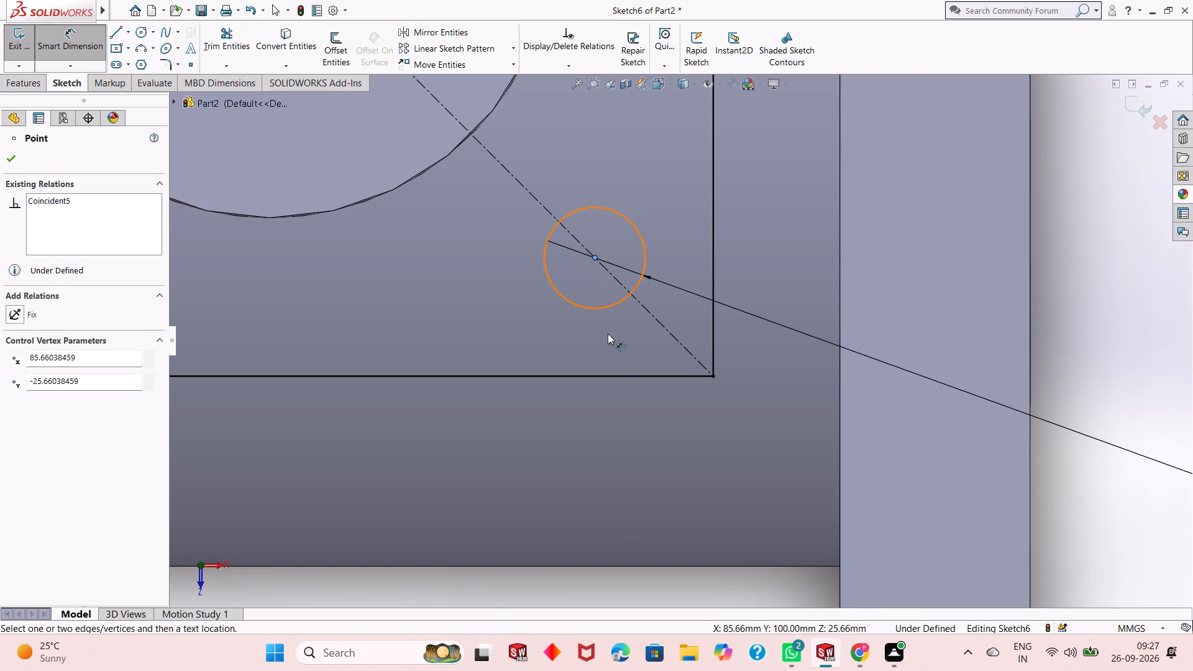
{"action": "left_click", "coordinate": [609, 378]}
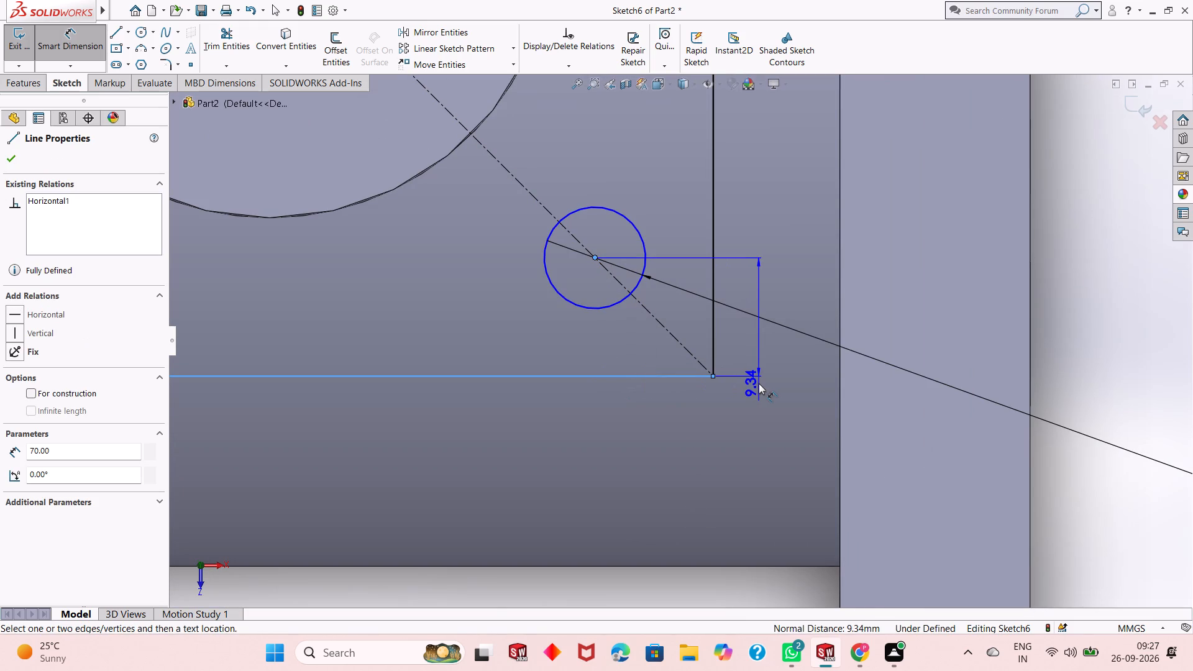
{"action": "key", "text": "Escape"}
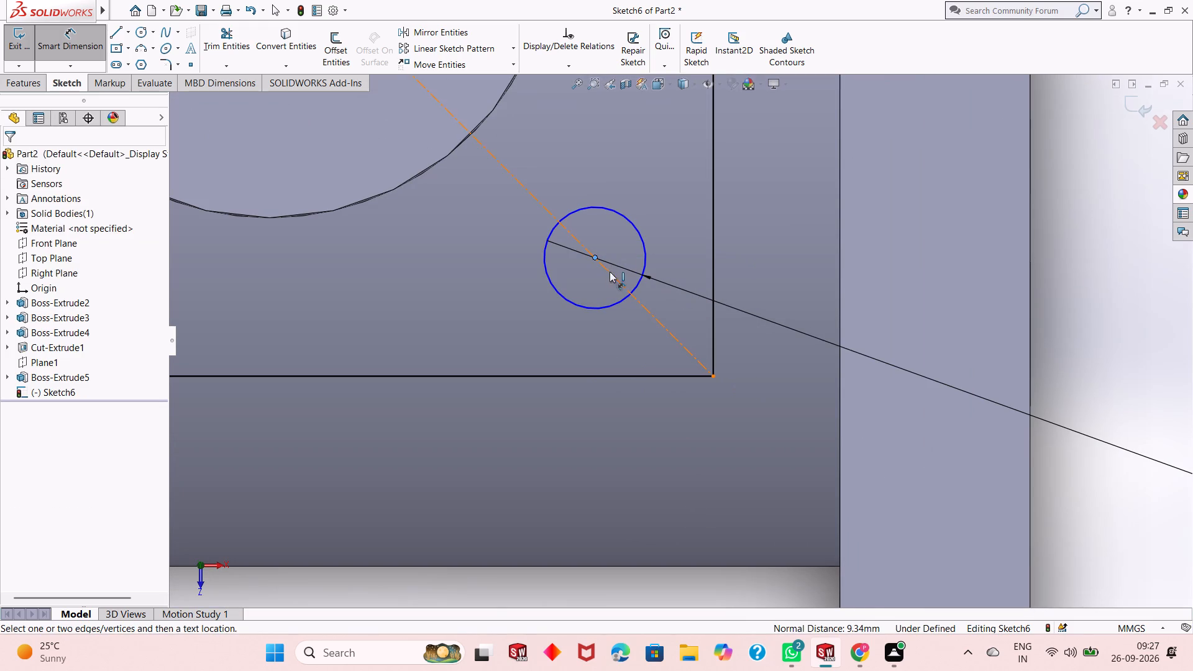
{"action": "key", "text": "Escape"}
Dimension the centre of the lower circle beside the far flange 10 mm from the square's adjacent vertical edge.
{"action": "left_click", "coordinate": [592, 258]}
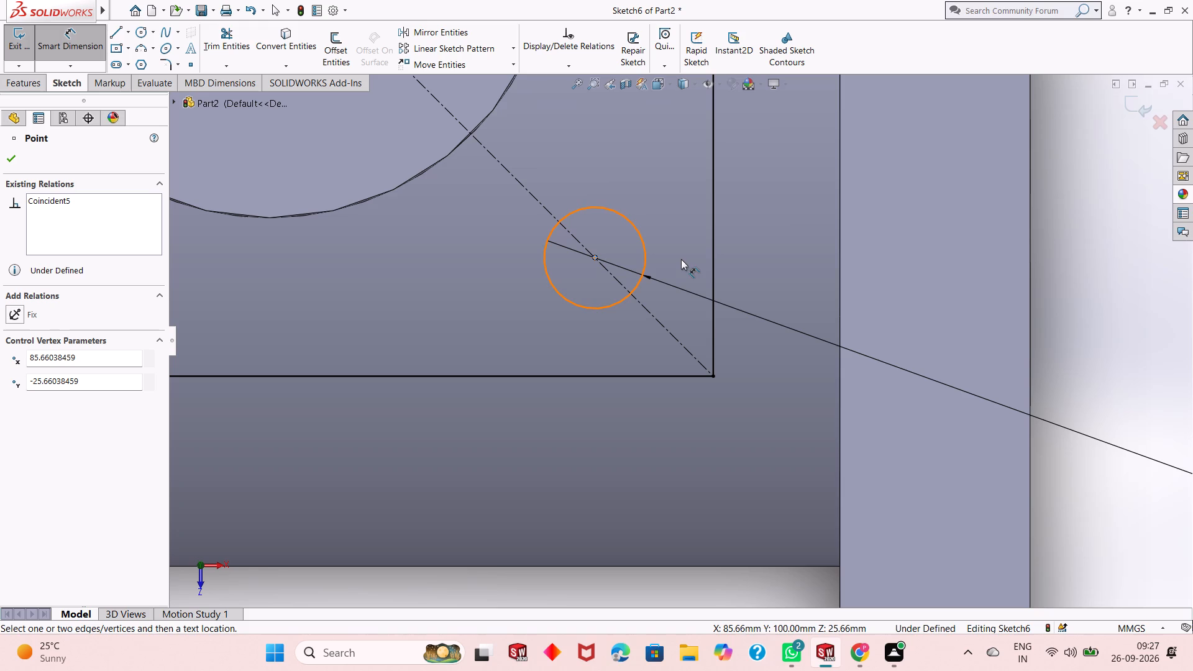
{"action": "left_click", "coordinate": [715, 251]}
{"action": "left_click", "coordinate": [725, 419]}
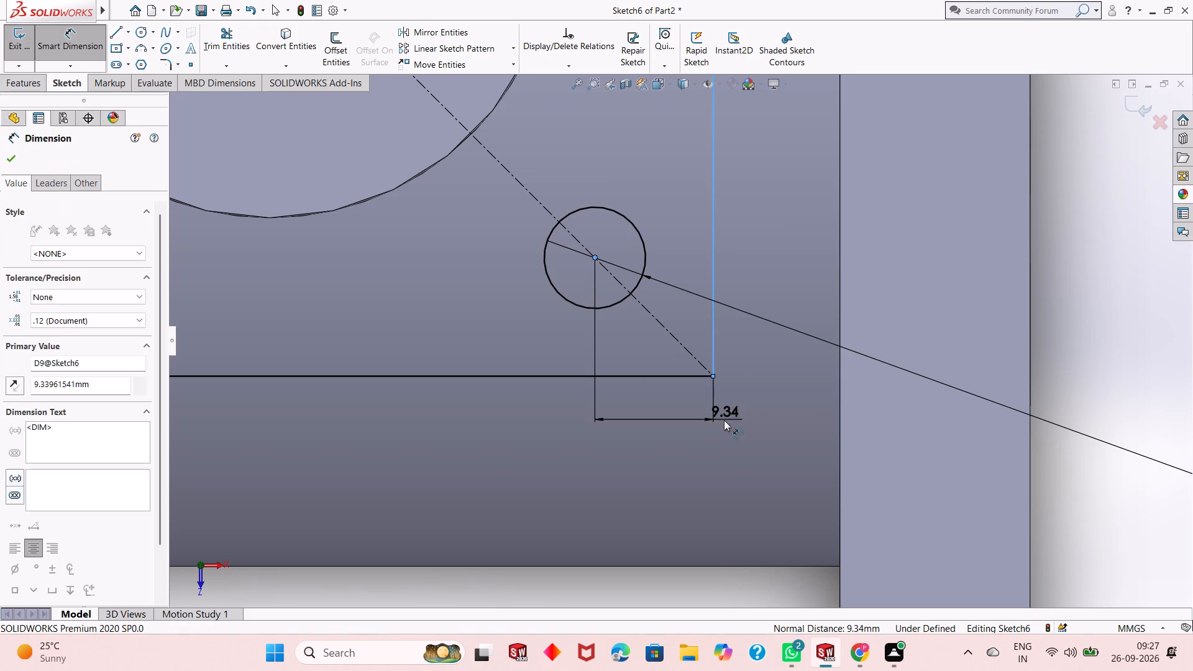
{"action": "type", "text": "10"}
{"action": "key", "text": "Return"}
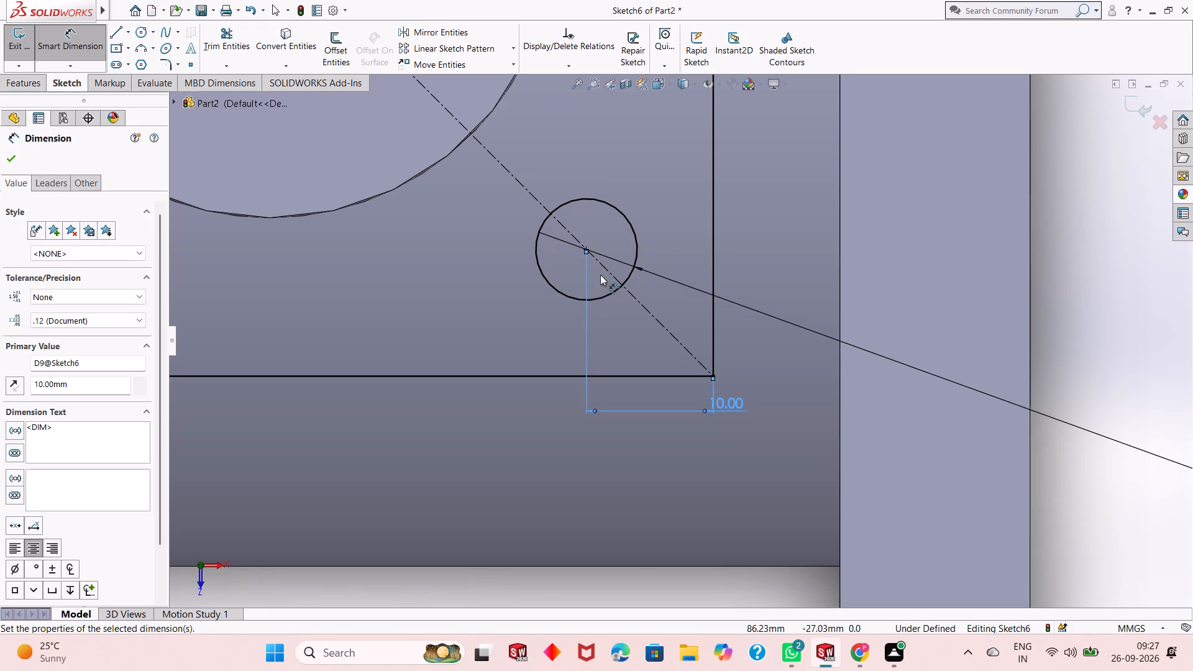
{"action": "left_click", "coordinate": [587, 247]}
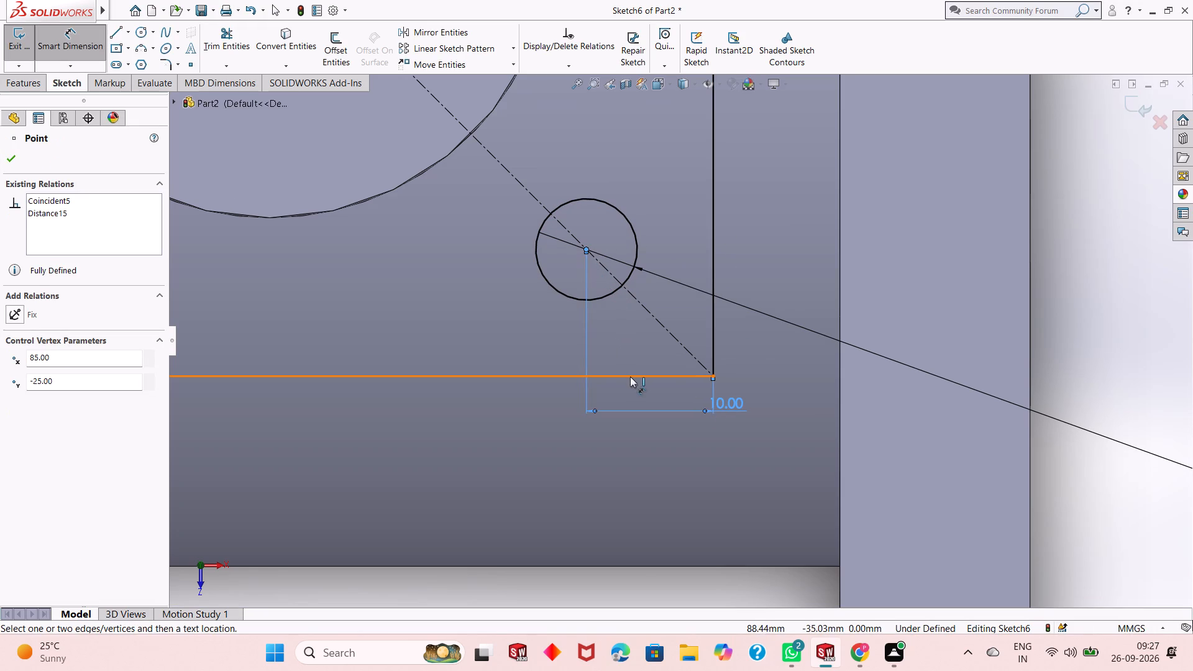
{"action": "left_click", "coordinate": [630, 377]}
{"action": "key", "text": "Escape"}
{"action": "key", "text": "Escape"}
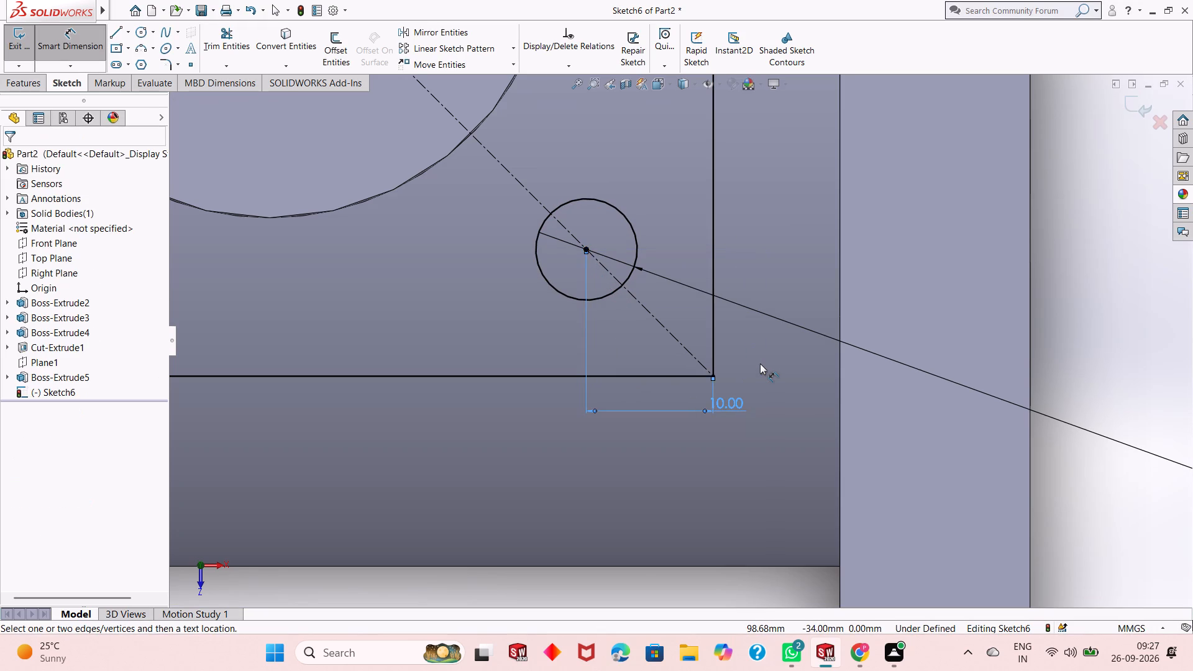
Dimension the centre of the lower origin-side circle 10 mm from the square's lower edge.
{"action": "scroll", "coordinate": [760, 363], "scroll_direction": "up", "scroll_amount": 5}
{"action": "scroll", "coordinate": [347, 267], "scroll_direction": "down", "scroll_amount": 3}
{"action": "scroll", "coordinate": [433, 331], "scroll_direction": "down", "scroll_amount": 1}
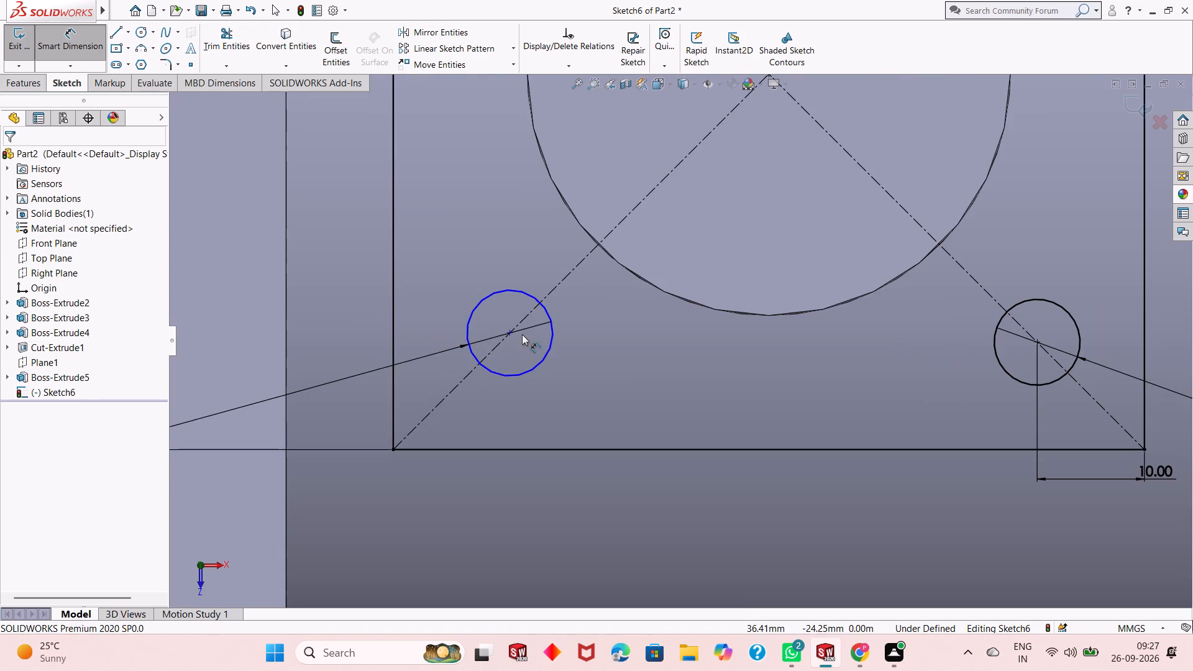
{"action": "left_click", "coordinate": [513, 332]}
{"action": "left_click", "coordinate": [541, 448]}
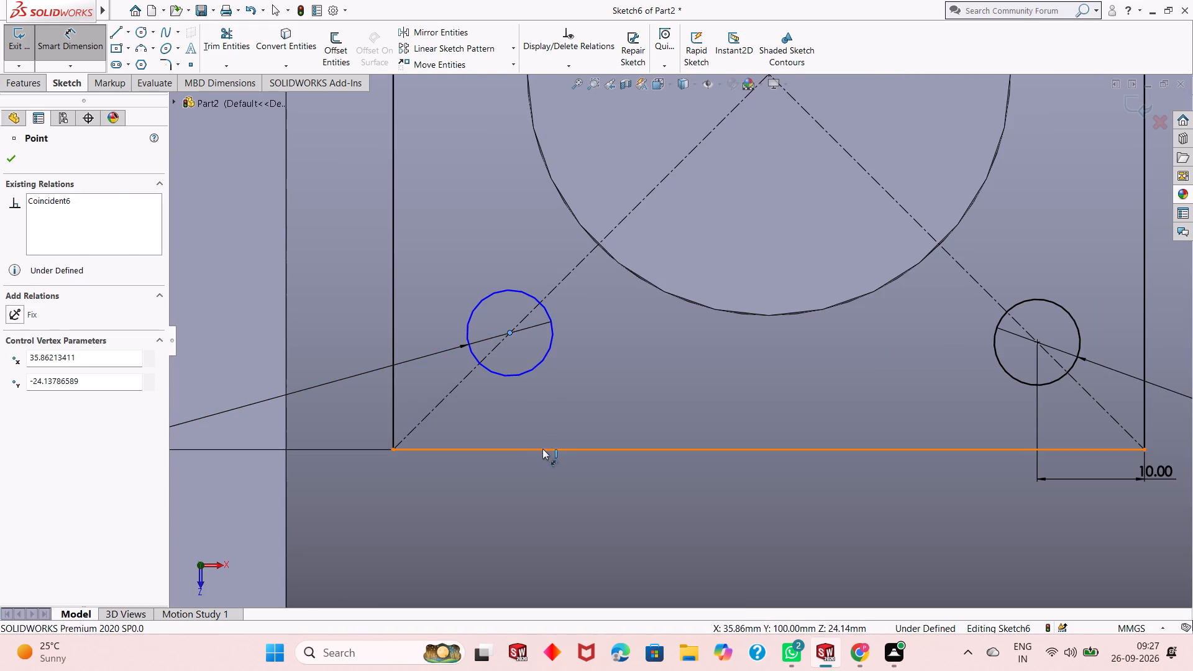
{"action": "left_click", "coordinate": [586, 419]}
{"action": "type", "text": "10"}
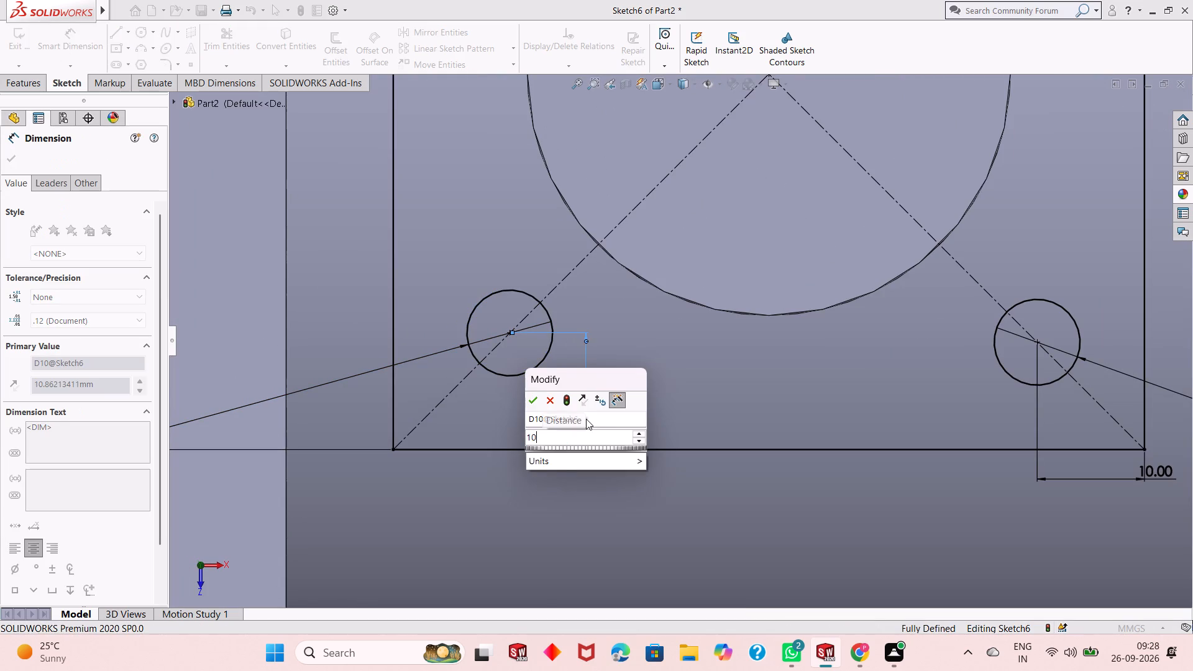
{"action": "key", "text": "Return"}
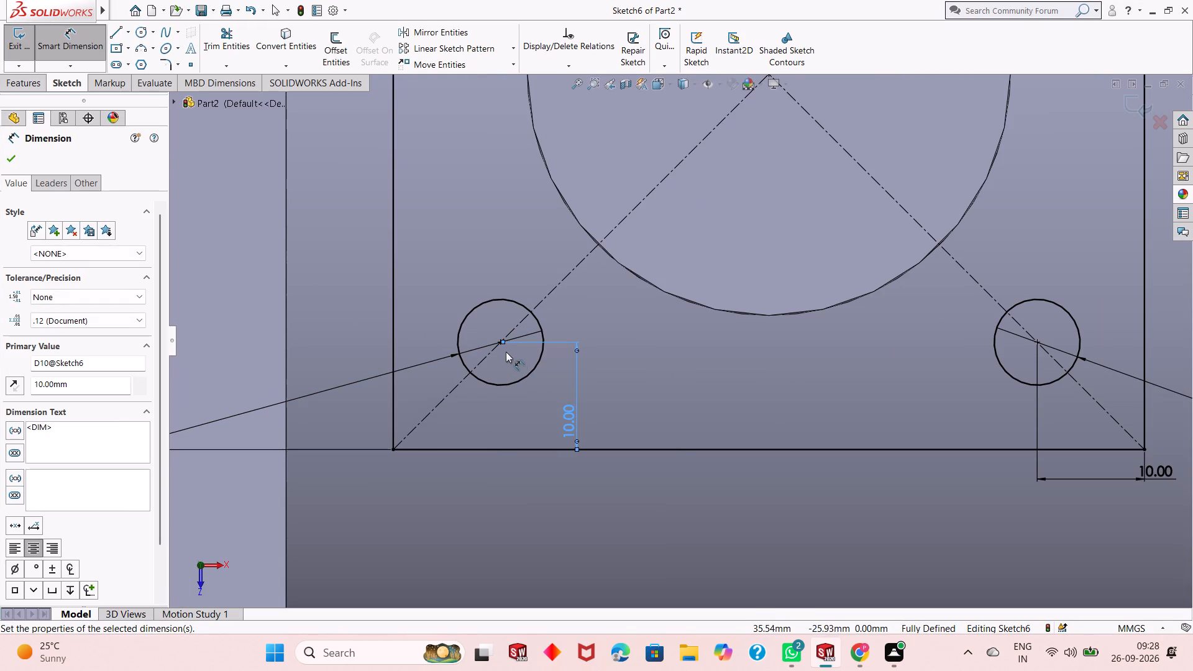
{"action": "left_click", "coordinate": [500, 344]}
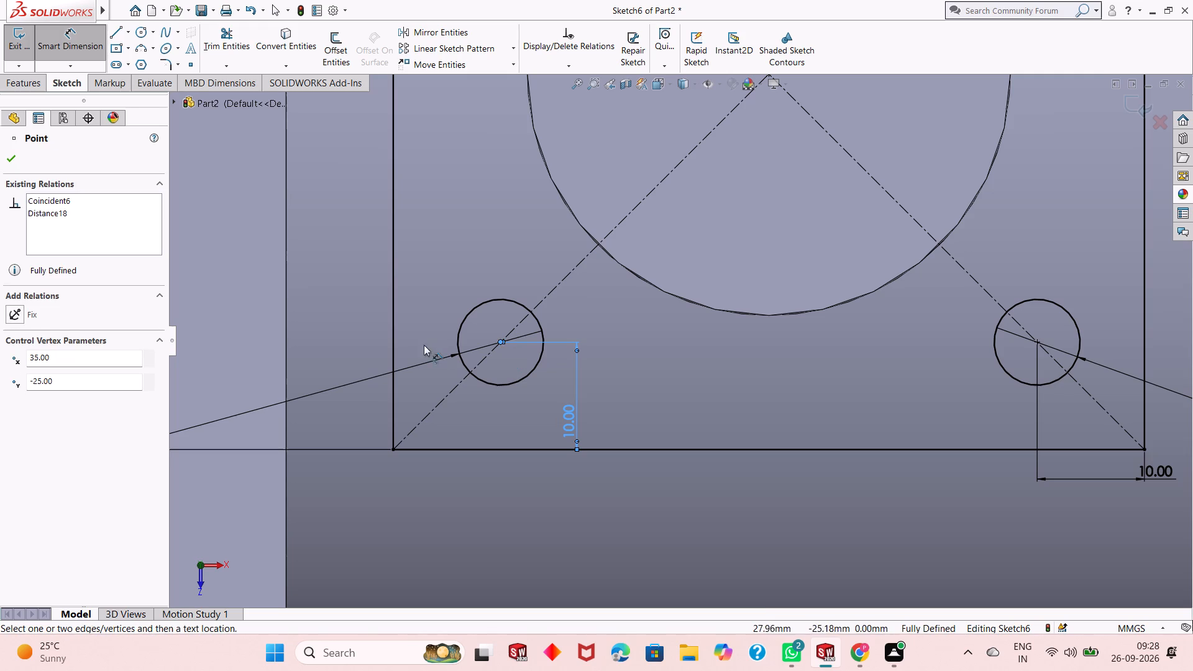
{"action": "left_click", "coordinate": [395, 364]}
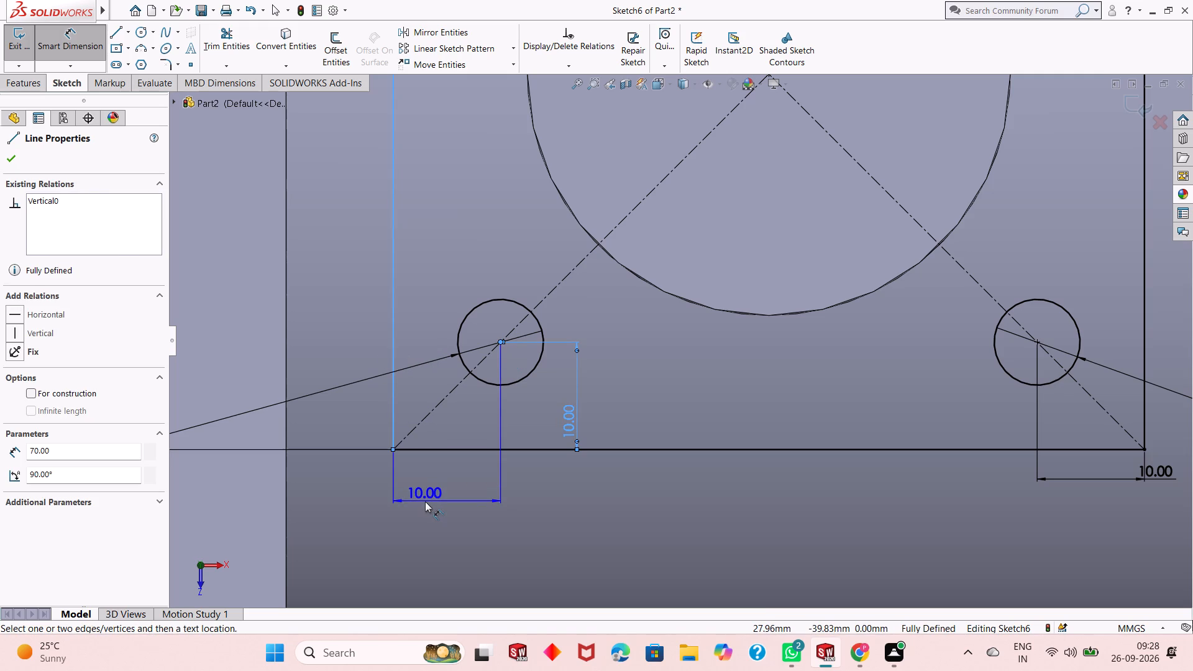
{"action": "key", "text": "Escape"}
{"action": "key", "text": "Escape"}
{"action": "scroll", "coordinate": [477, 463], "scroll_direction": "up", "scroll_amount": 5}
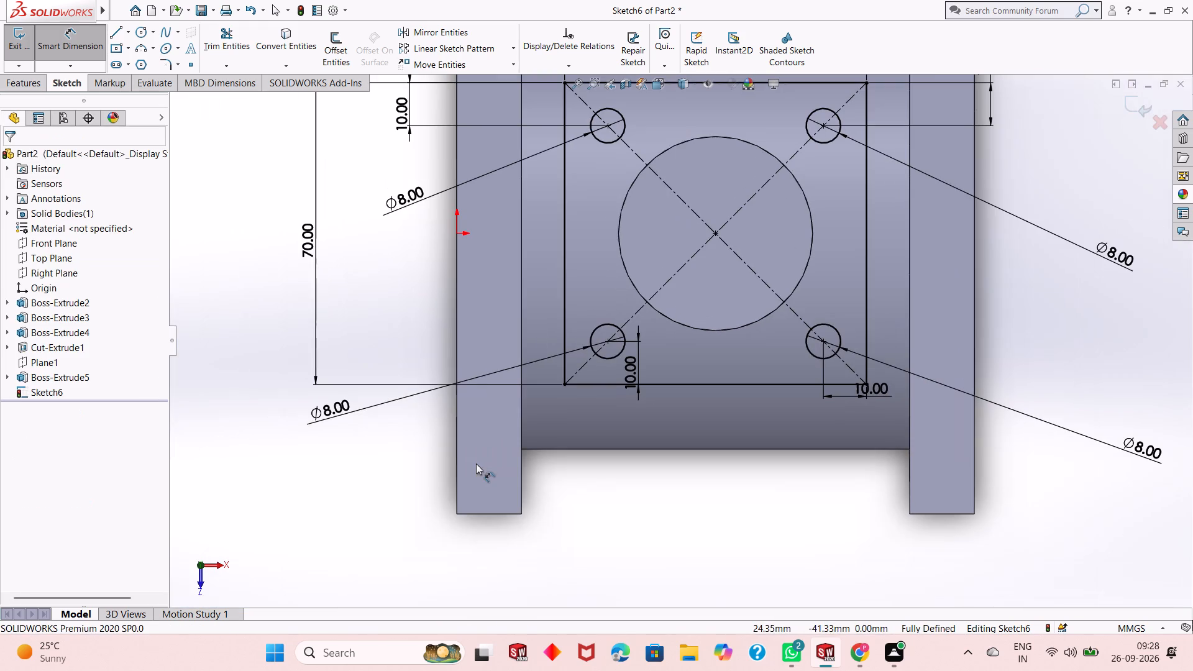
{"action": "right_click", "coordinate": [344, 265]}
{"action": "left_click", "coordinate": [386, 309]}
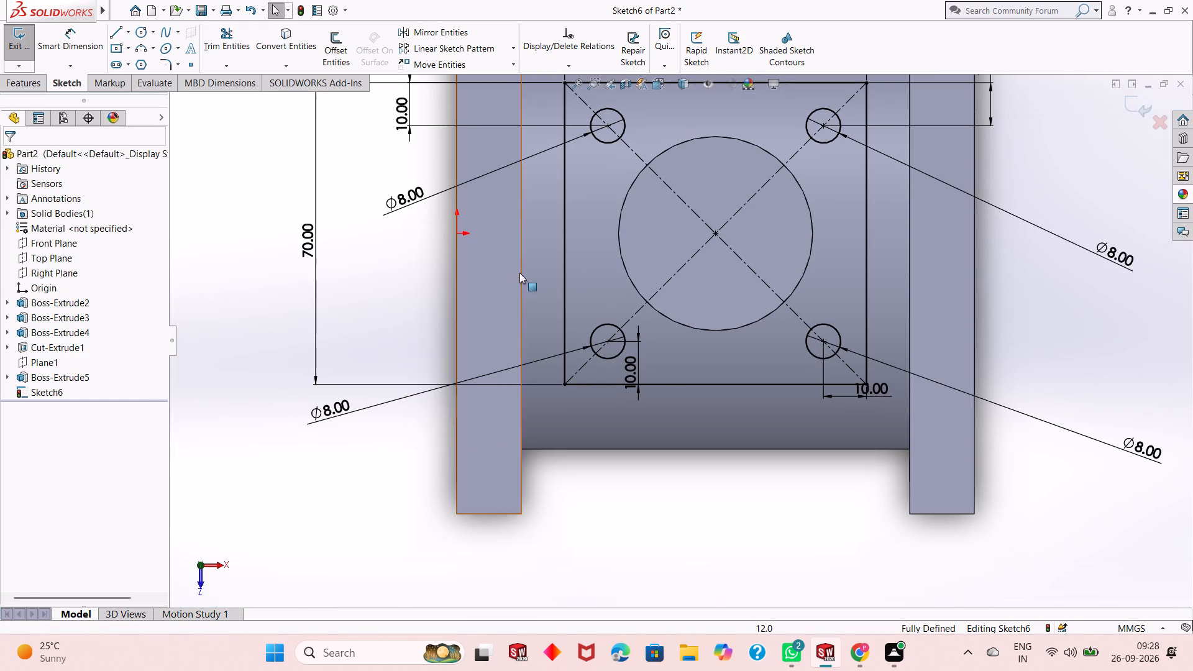
Extrude the square flange sketch with its four corner holes 15 mm, reversing the direction toward the main body.
{"action": "scroll", "coordinate": [536, 267], "scroll_direction": "up", "scroll_amount": 4}
{"action": "scroll", "coordinate": [794, 231], "scroll_direction": "down", "scroll_amount": 3}
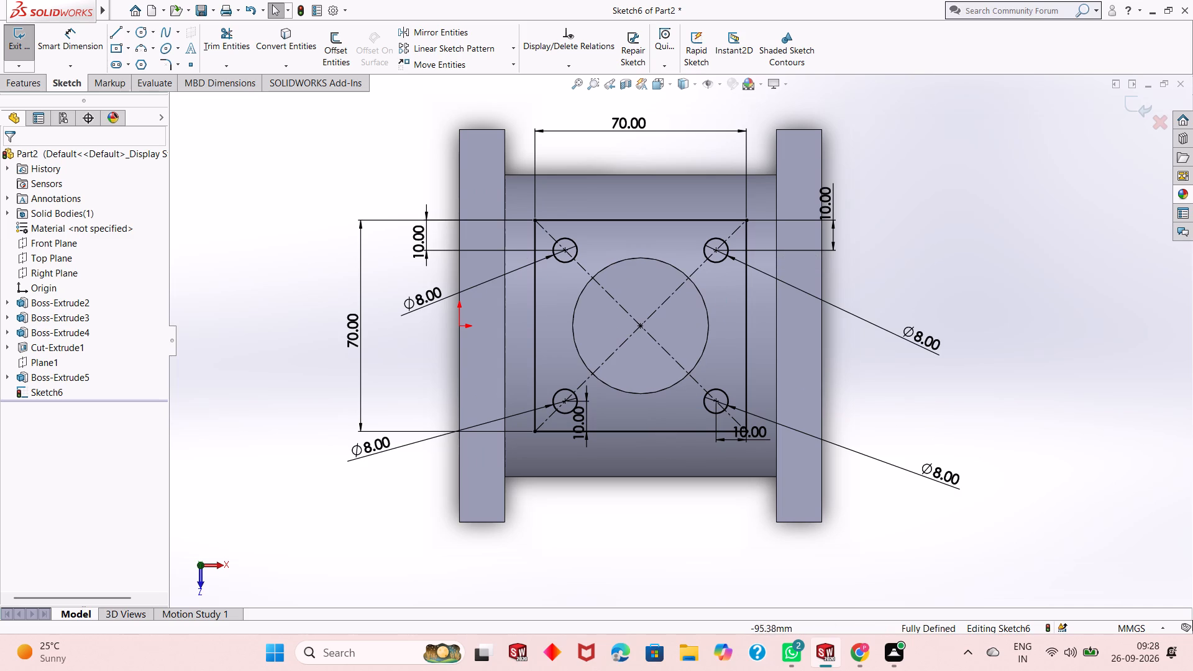
{"action": "left_click", "coordinate": [20, 84]}
{"action": "left_click", "coordinate": [27, 56]}
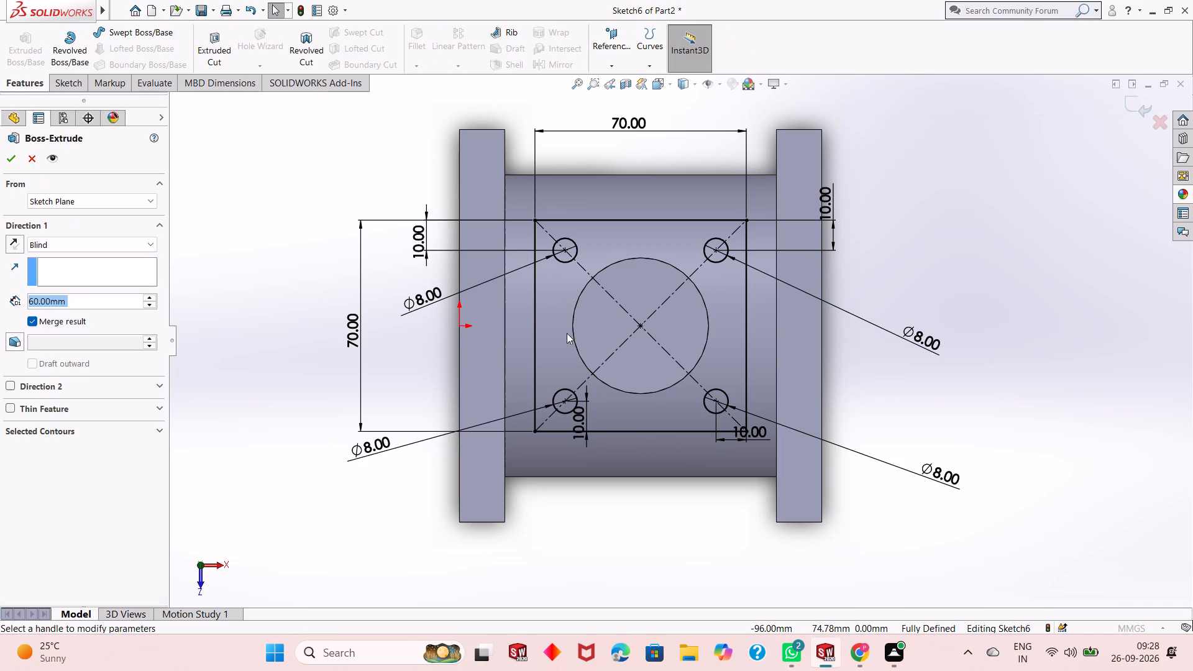
{"action": "middle_click_drag", "start_coordinate": [674, 478], "coordinate": [658, 322]}
{"action": "scroll", "coordinate": [654, 321], "scroll_direction": "up", "scroll_amount": 3}
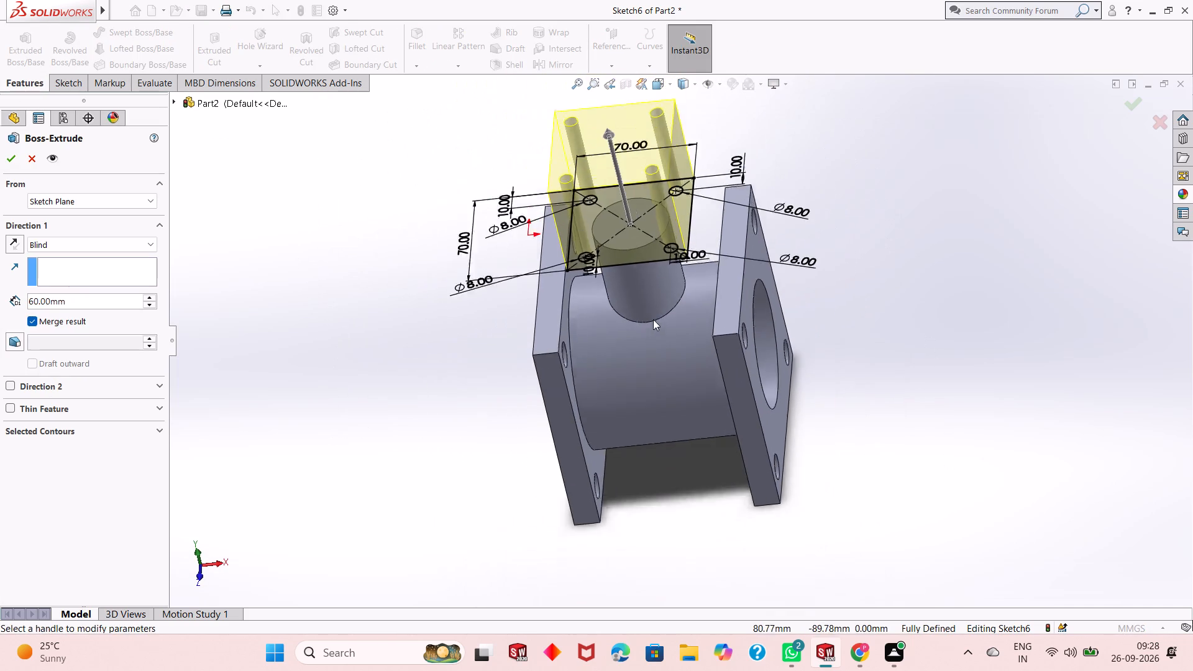
{"action": "scroll", "coordinate": [653, 319], "scroll_direction": "up", "scroll_amount": 1}
{"action": "scroll", "coordinate": [664, 167], "scroll_direction": "down", "scroll_amount": 1}
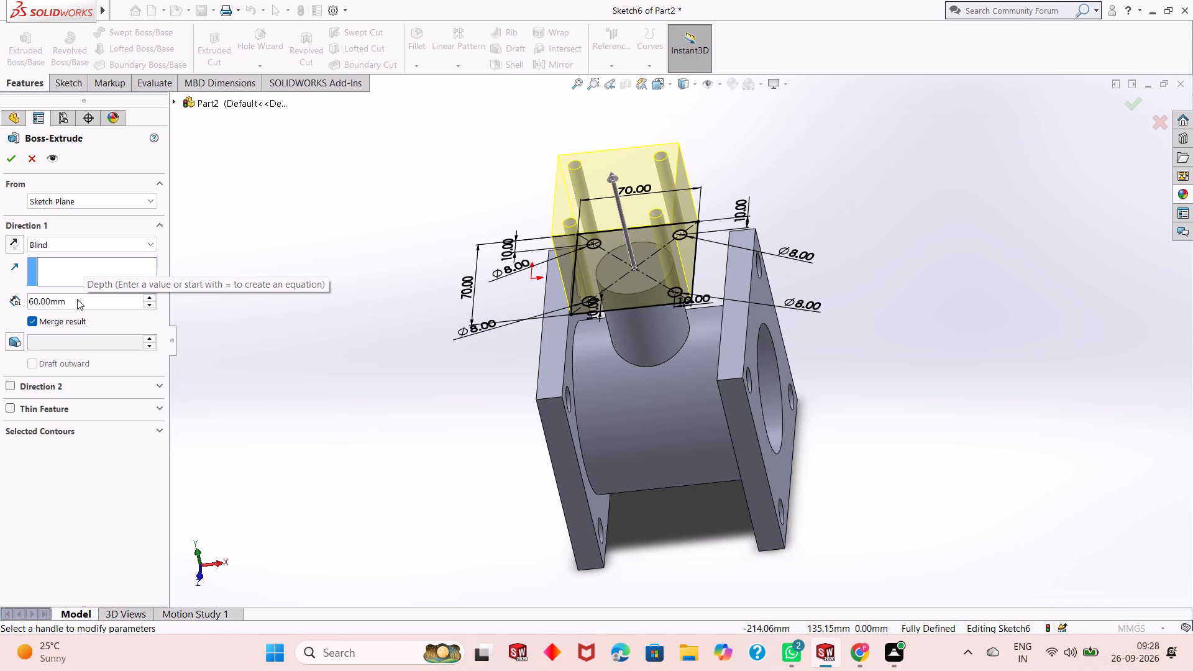
{"action": "double_click", "coordinate": [77, 299]}
{"action": "type", "text": "15"}
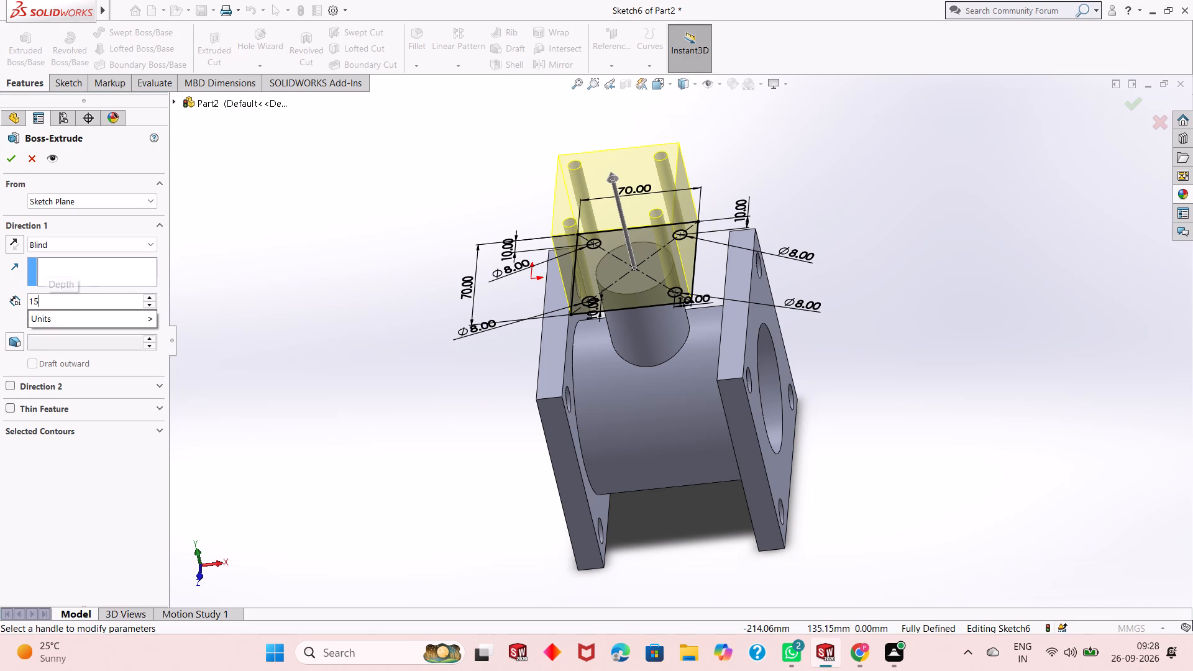
{"action": "key", "text": "Return"}
{"action": "left_click", "coordinate": [11, 246]}
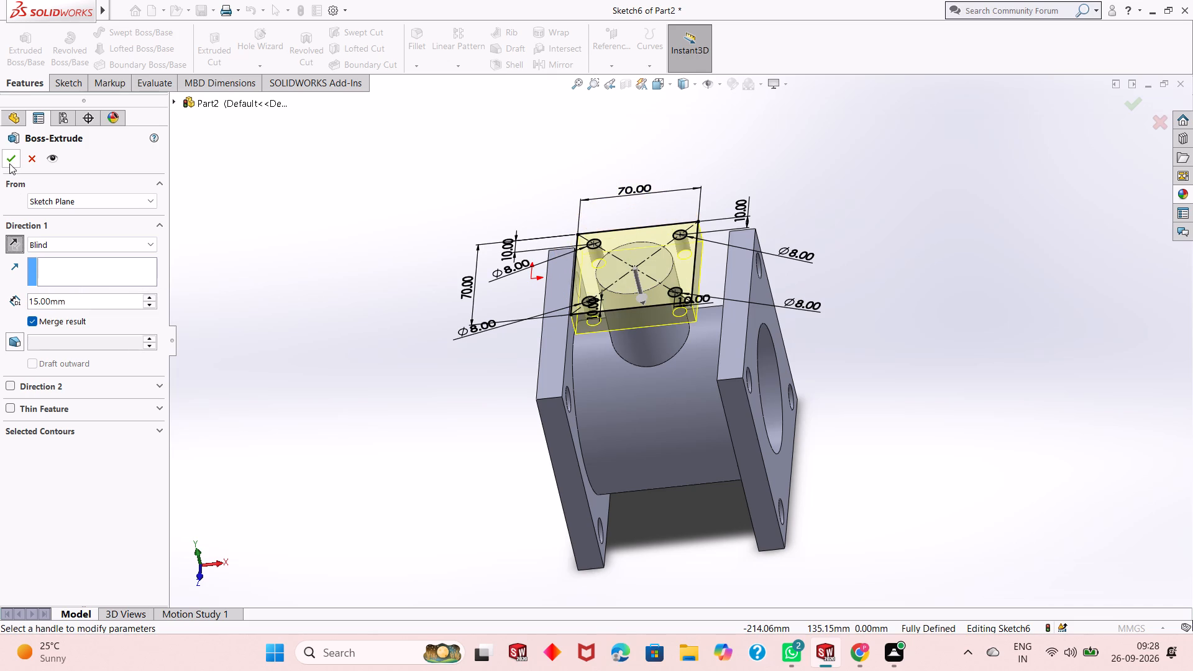
{"action": "left_click", "coordinate": [9, 163]}
{"action": "left_click", "coordinate": [308, 369]}
Examine the branch flange and its corner holes from several angles.
{"action": "middle_click_drag", "start_coordinate": [589, 336], "coordinate": [618, 212]}
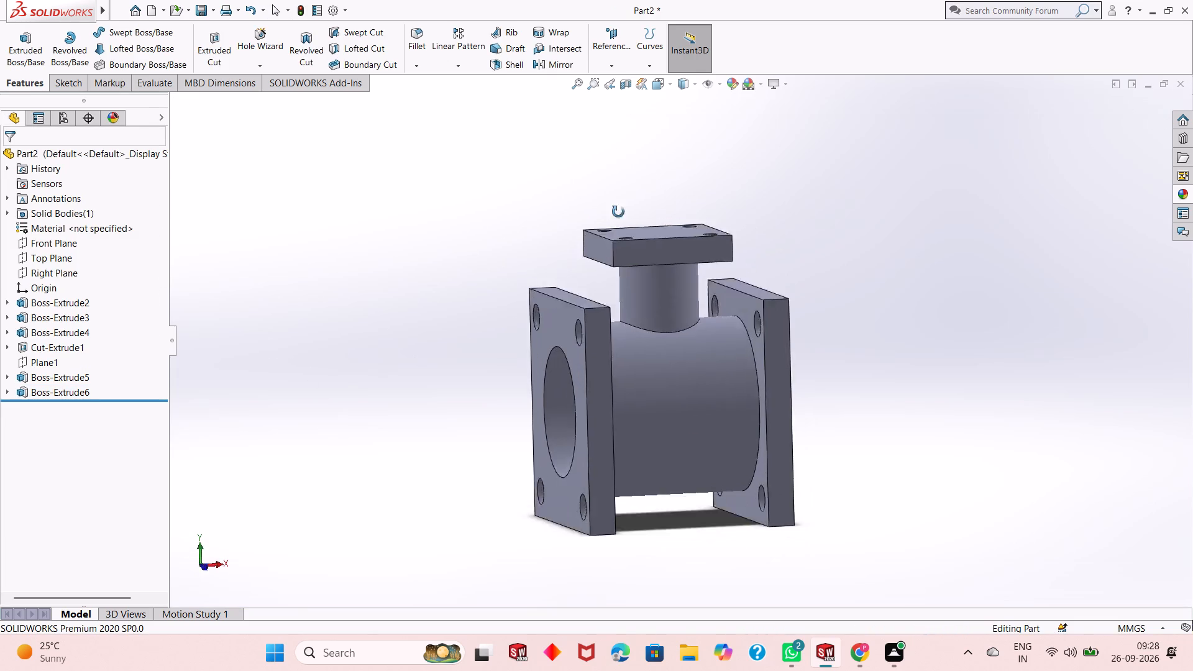
{"action": "middle_click_drag", "start_coordinate": [618, 212], "coordinate": [603, 295]}
{"action": "middle_click_drag", "start_coordinate": [596, 340], "coordinate": [593, 371]}
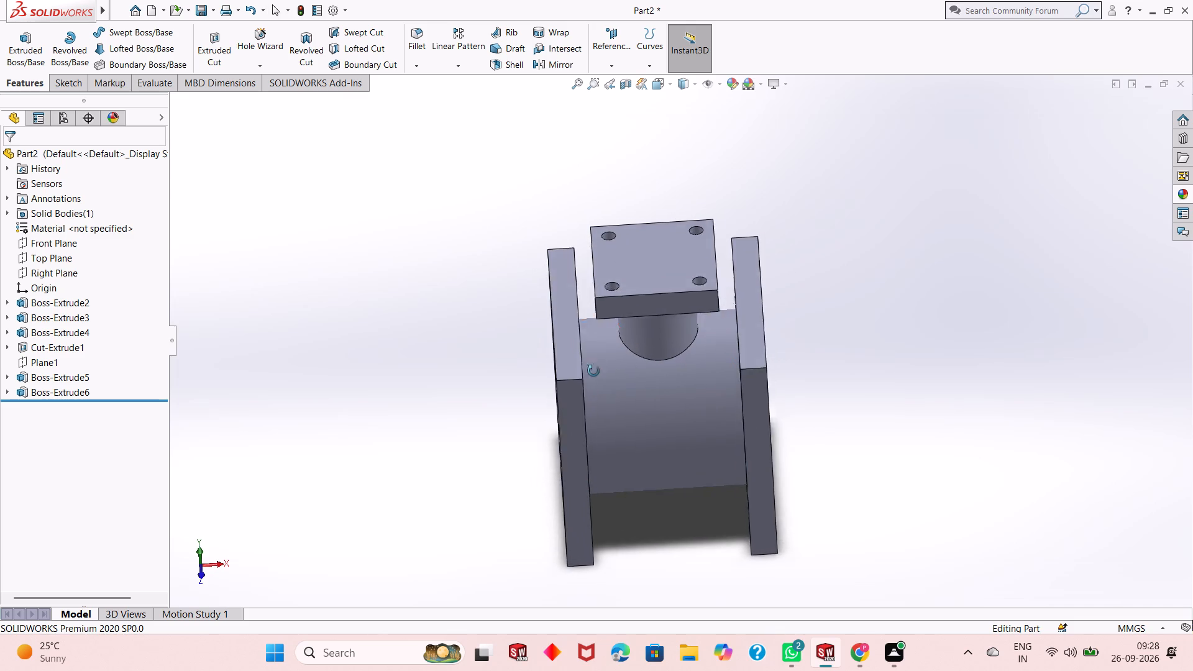
{"action": "middle_click_drag", "start_coordinate": [593, 371], "coordinate": [590, 250]}
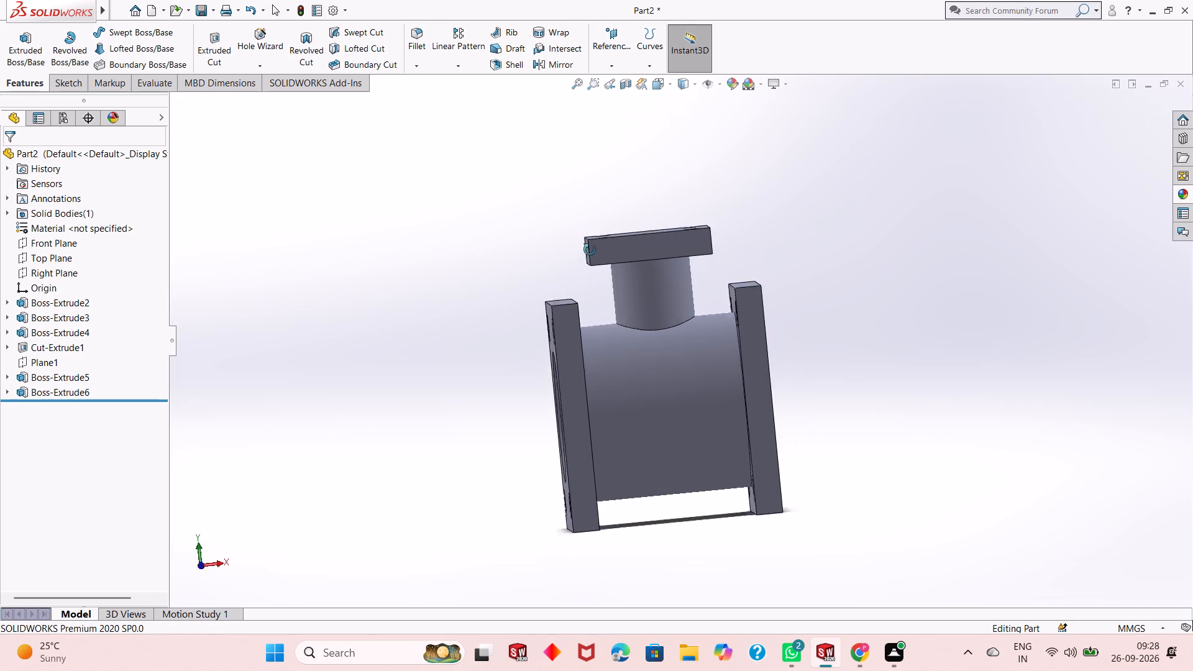
{"action": "middle_click_drag", "start_coordinate": [590, 250], "coordinate": [590, 188]}
{"action": "middle_click_drag", "start_coordinate": [590, 188], "coordinate": [588, 452]}
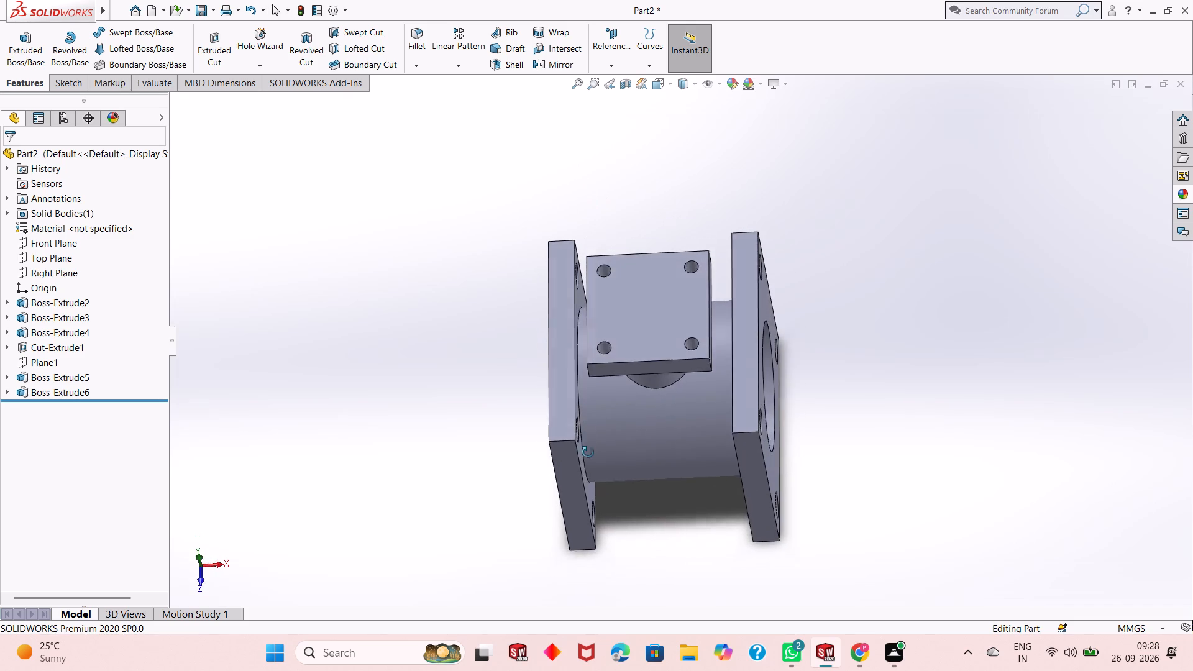
{"action": "middle_click_drag", "start_coordinate": [588, 452], "coordinate": [588, 475]}
Open a new sketch on the branch flange's outer face and view it straight on.
{"action": "left_click", "coordinate": [650, 320]}
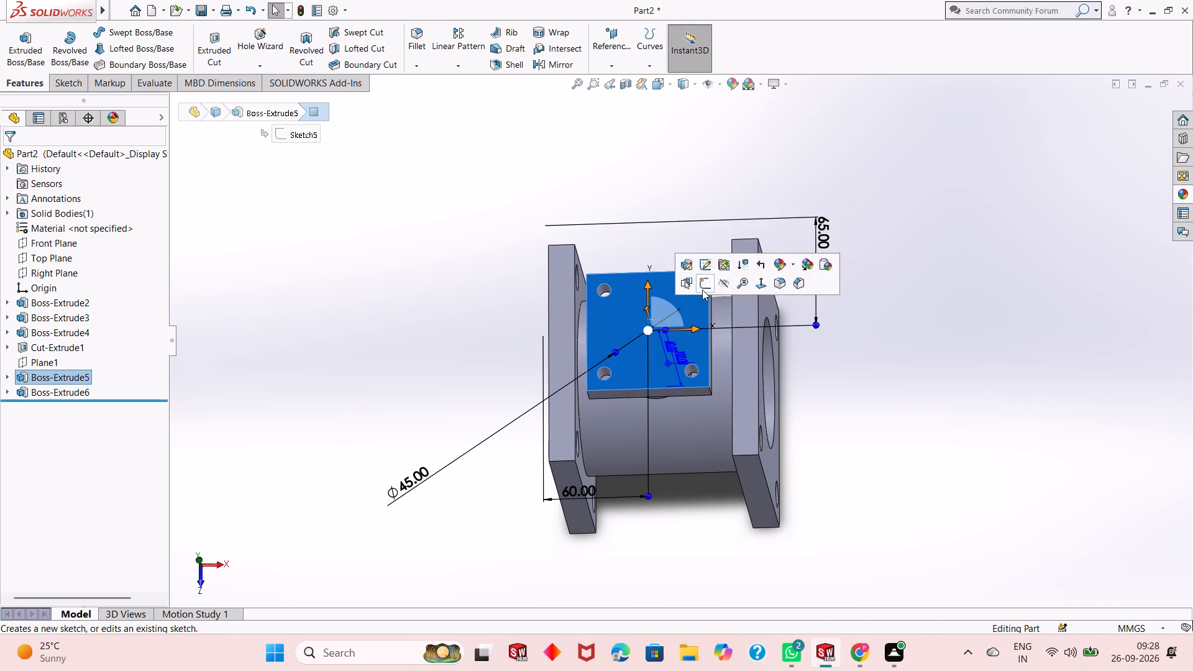
{"action": "left_click", "coordinate": [702, 290]}
{"action": "key", "text": "ctrl+8"}
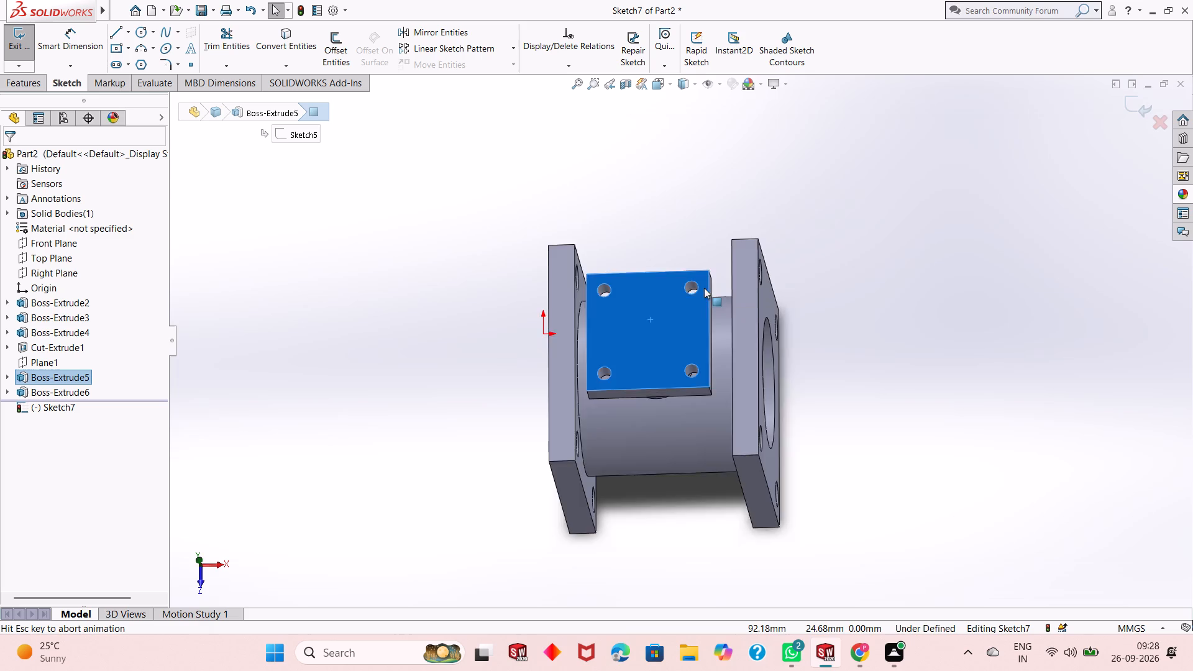
{"action": "key", "text": "Escape"}
{"action": "scroll", "coordinate": [604, 355], "scroll_direction": "up", "scroll_amount": 3}
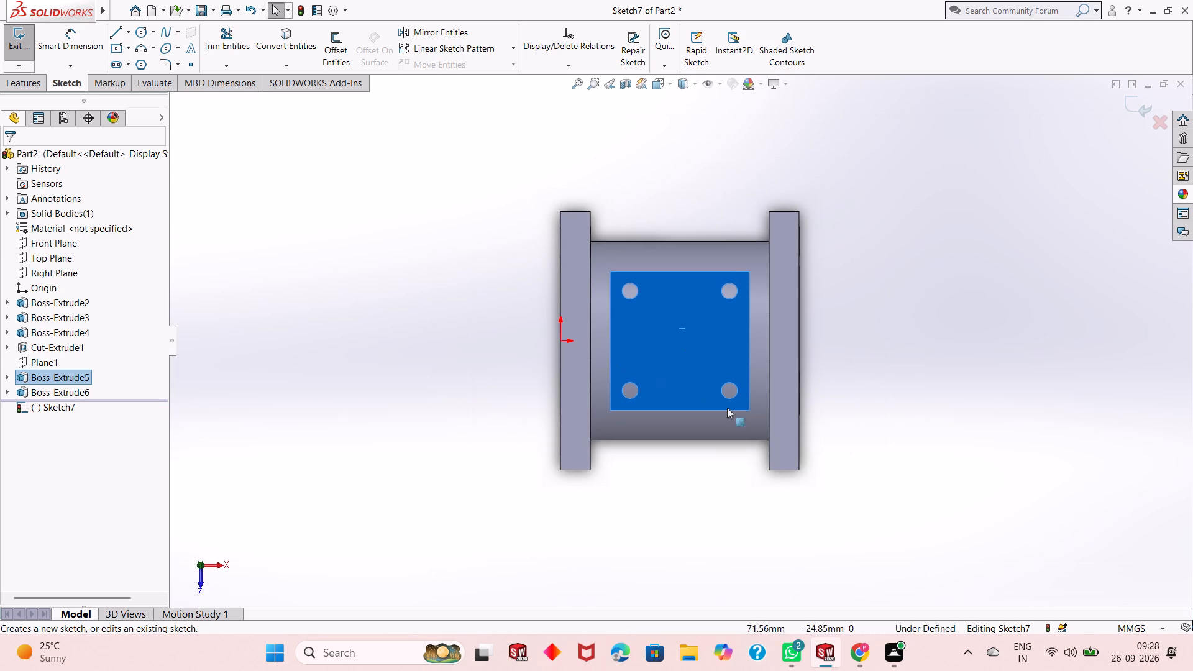
{"action": "scroll", "coordinate": [833, 459], "scroll_direction": "down", "scroll_amount": 2}
{"action": "scroll", "coordinate": [705, 406], "scroll_direction": "up", "scroll_amount": 1}
{"action": "scroll", "coordinate": [600, 170], "scroll_direction": "down", "scroll_amount": 1}
{"action": "scroll", "coordinate": [617, 241], "scroll_direction": "up", "scroll_amount": 1}
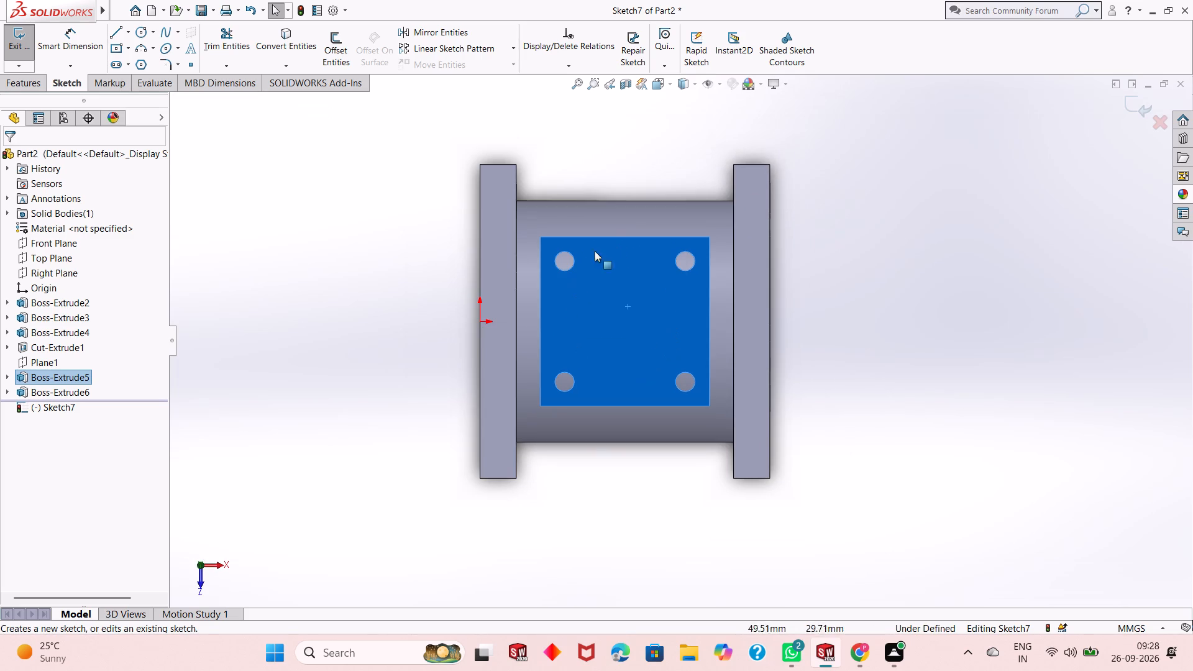
{"action": "scroll", "coordinate": [617, 289], "scroll_direction": "down", "scroll_amount": 2}
{"action": "left_click", "coordinate": [334, 357]}
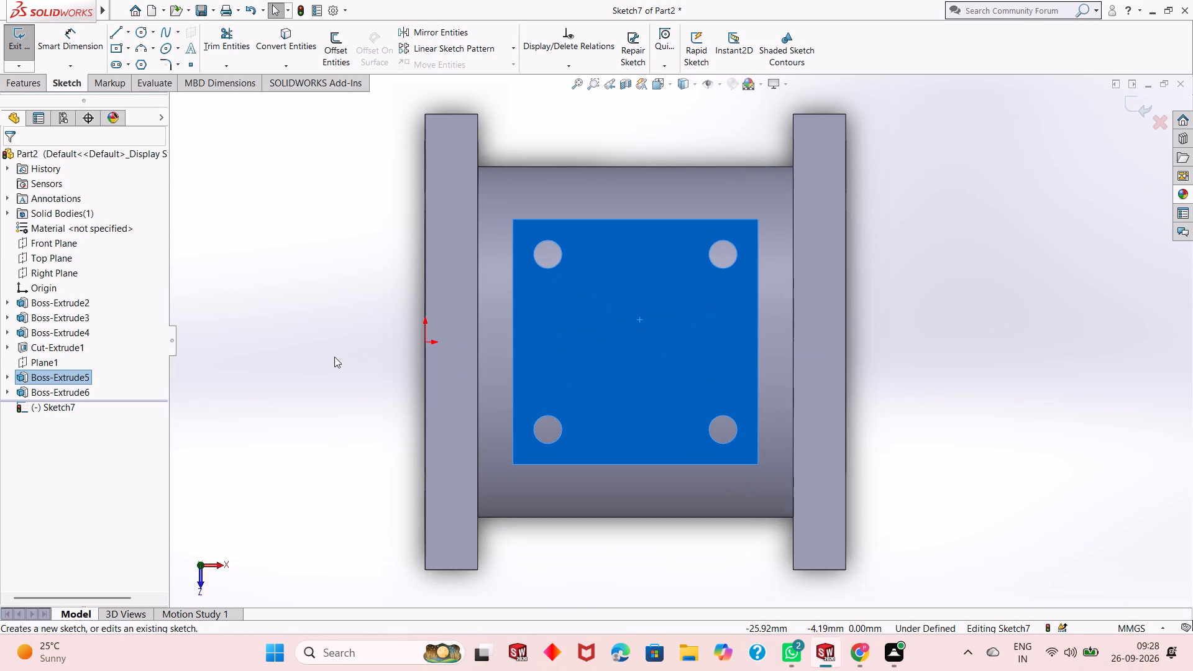
Sketch a circle about 35 mm in diameter at the centre of the branch flange's outer face.
{"action": "left_click", "coordinate": [139, 32]}
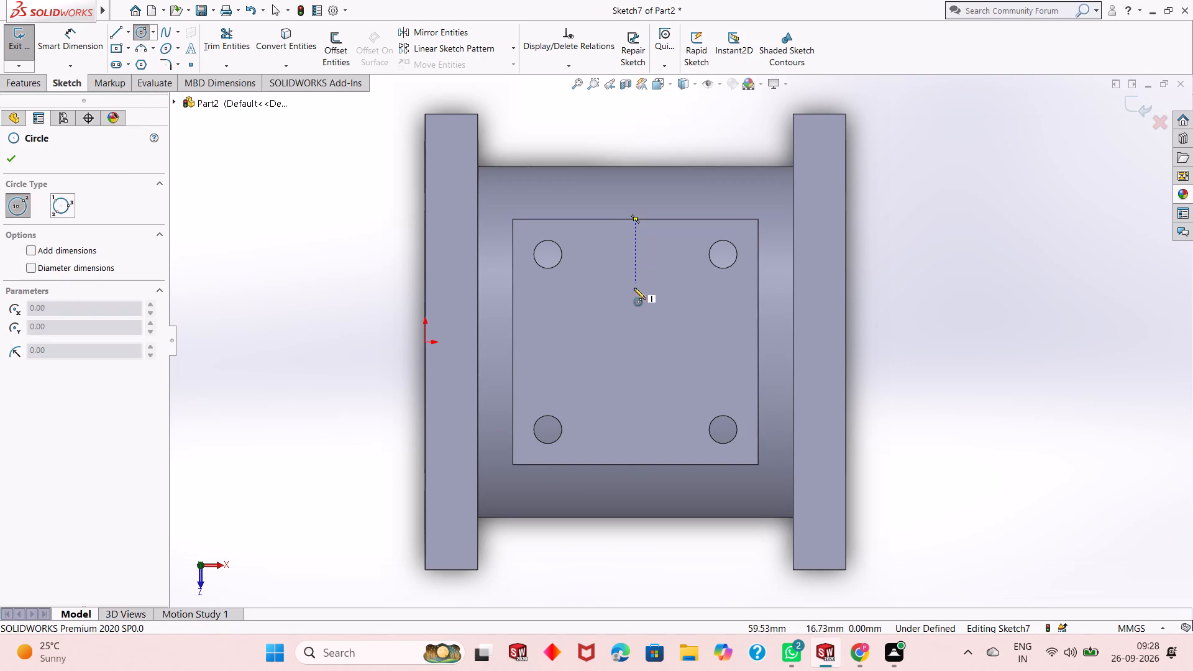
{"action": "left_click", "coordinate": [636, 342]}
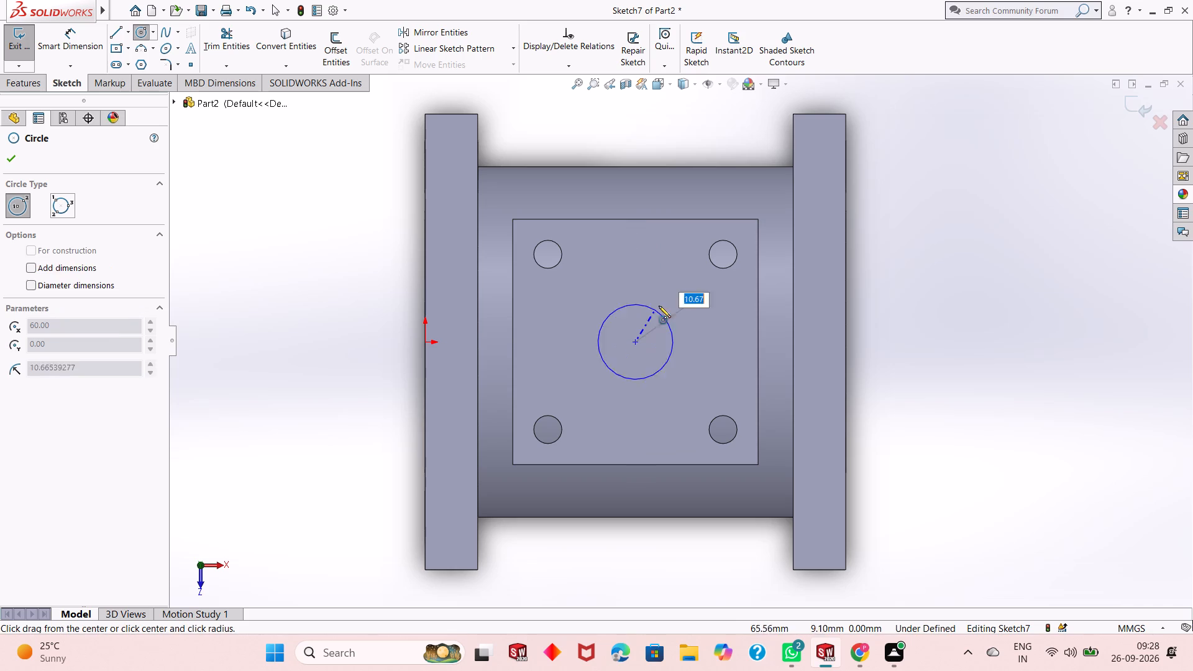
{"action": "left_click", "coordinate": [670, 291]}
{"action": "right_click", "coordinate": [287, 291]}
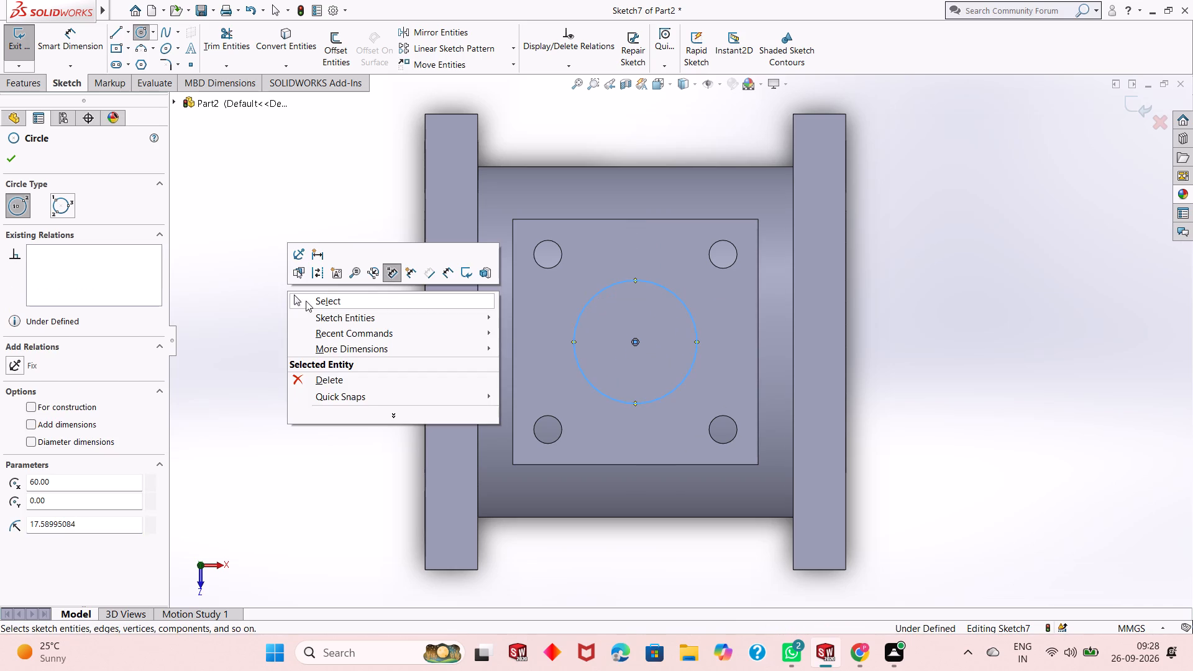
{"action": "left_click", "coordinate": [306, 301]}
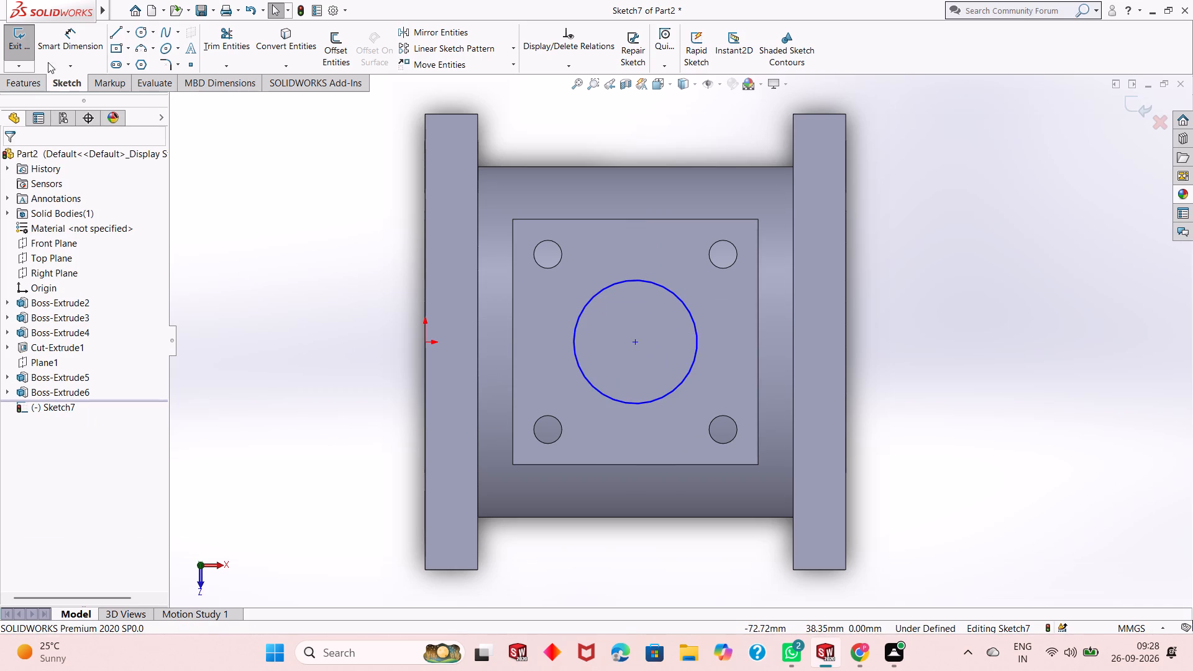
Dimension the central circle's diameter as 25 mm.
{"action": "left_click", "coordinate": [56, 55]}
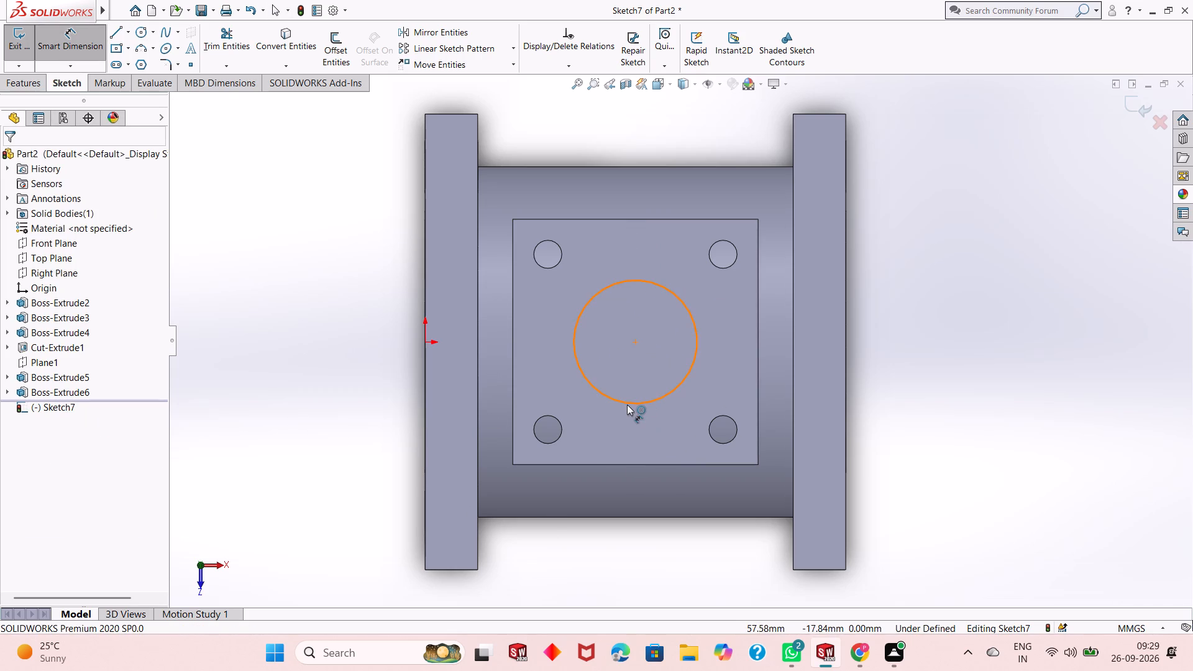
{"action": "left_click", "coordinate": [626, 405]}
{"action": "left_click", "coordinate": [253, 526]}
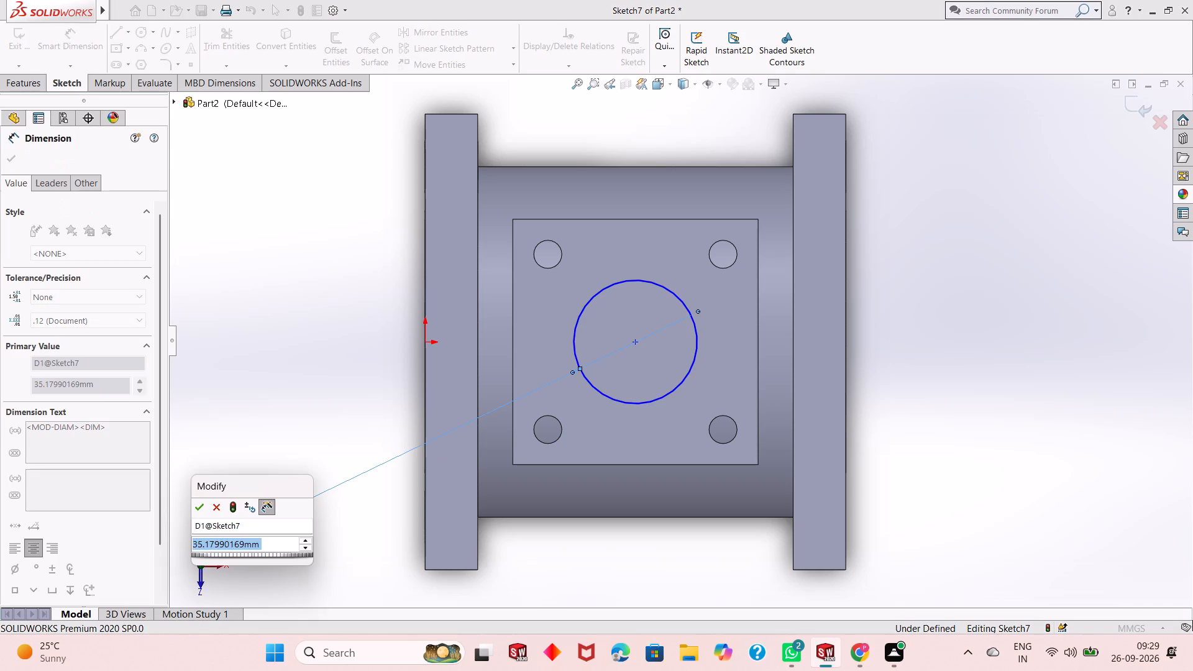
{"action": "type", "text": "25"}
{"action": "key", "text": "Return"}
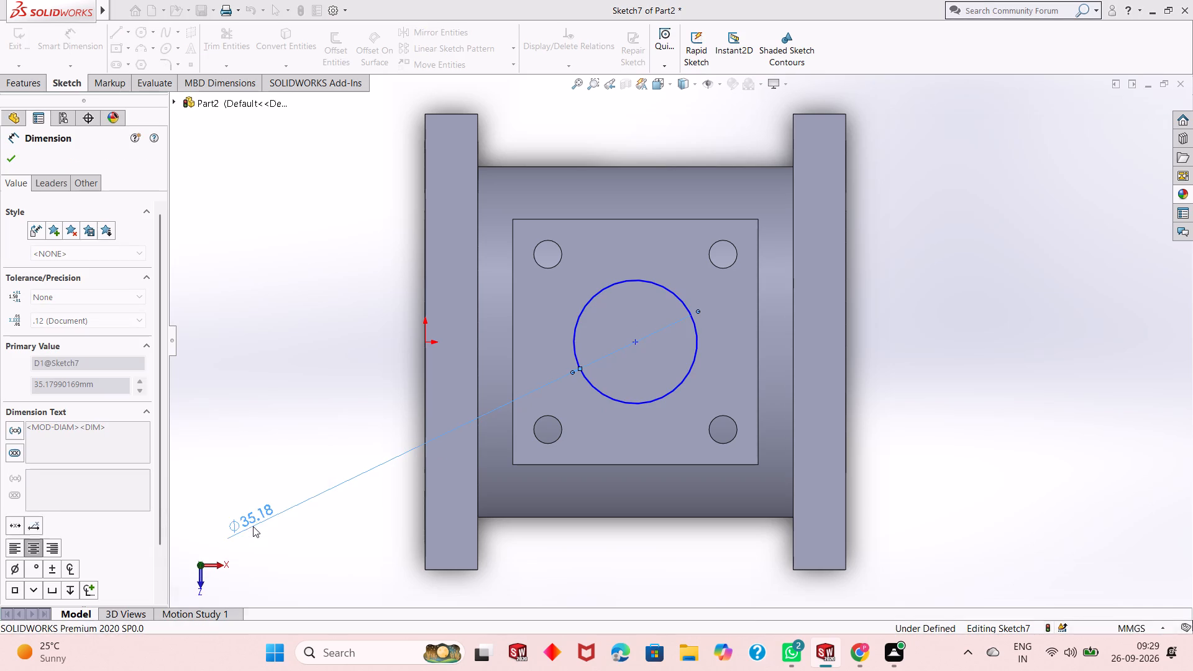
{"action": "right_click", "coordinate": [258, 296]}
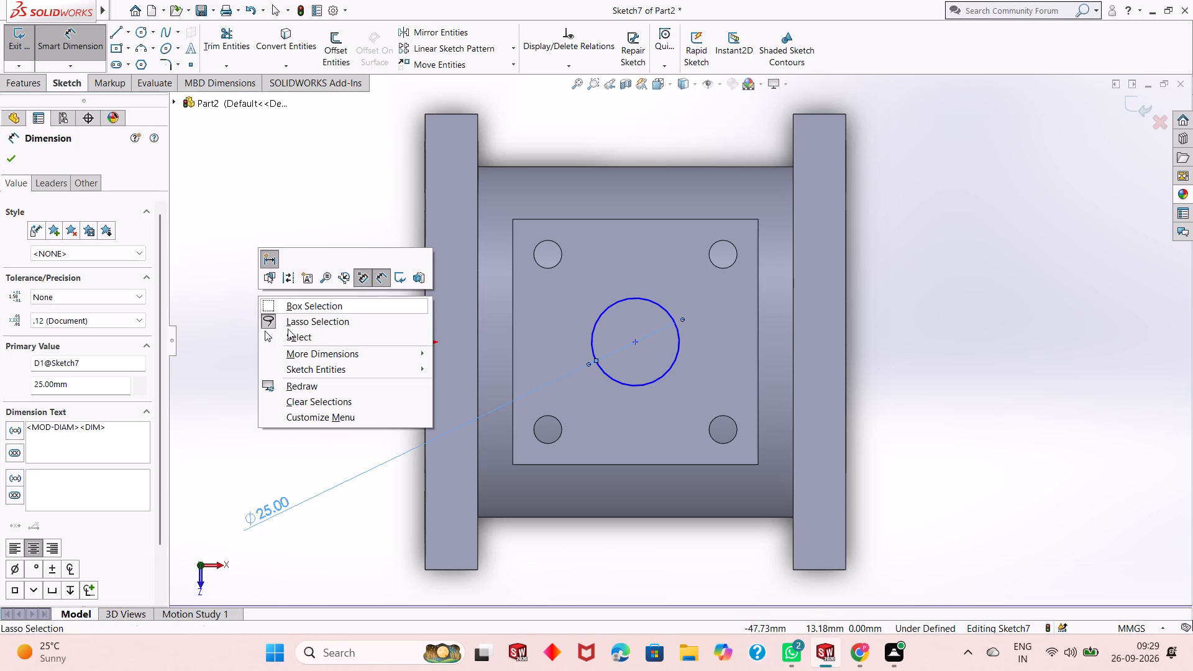
{"action": "left_click", "coordinate": [296, 334]}
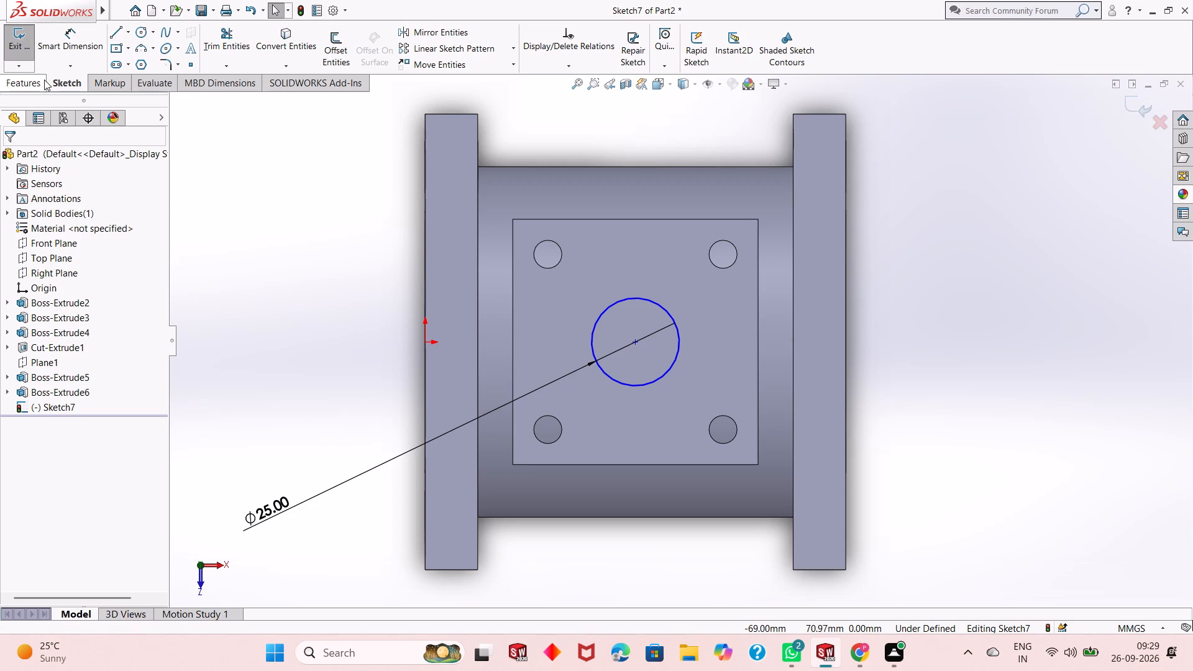
Dimension the horizontal distance from the origin to the centre of the 25 mm circle as 60 mm.
{"action": "left_click", "coordinate": [74, 46]}
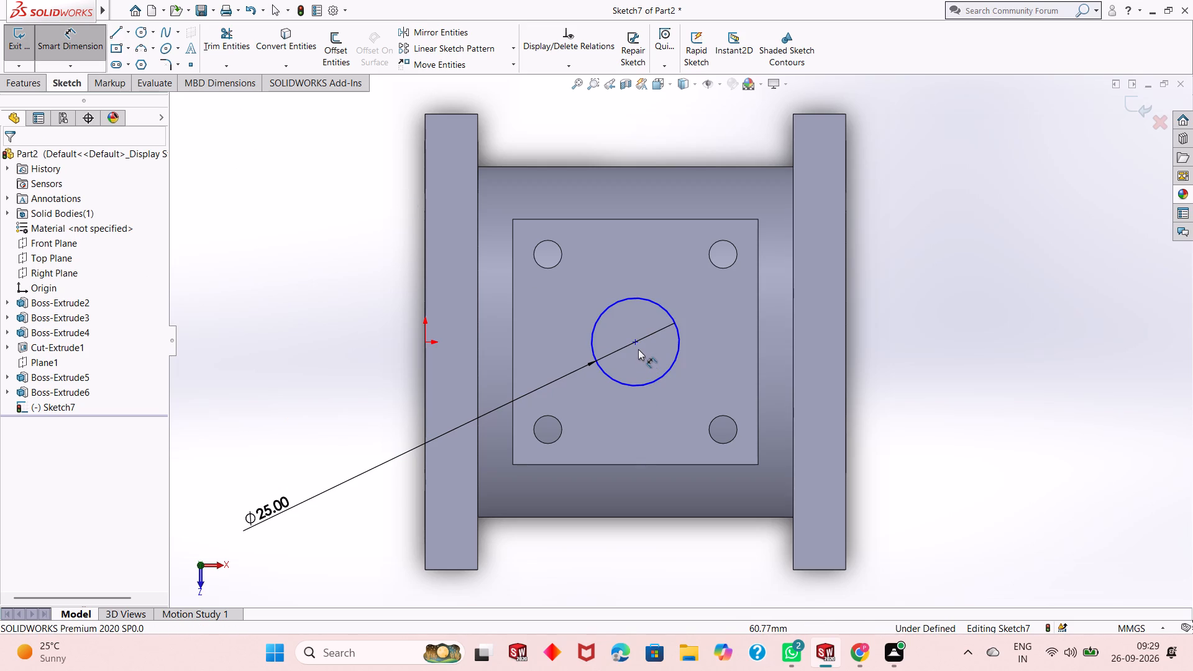
{"action": "left_click", "coordinate": [638, 343]}
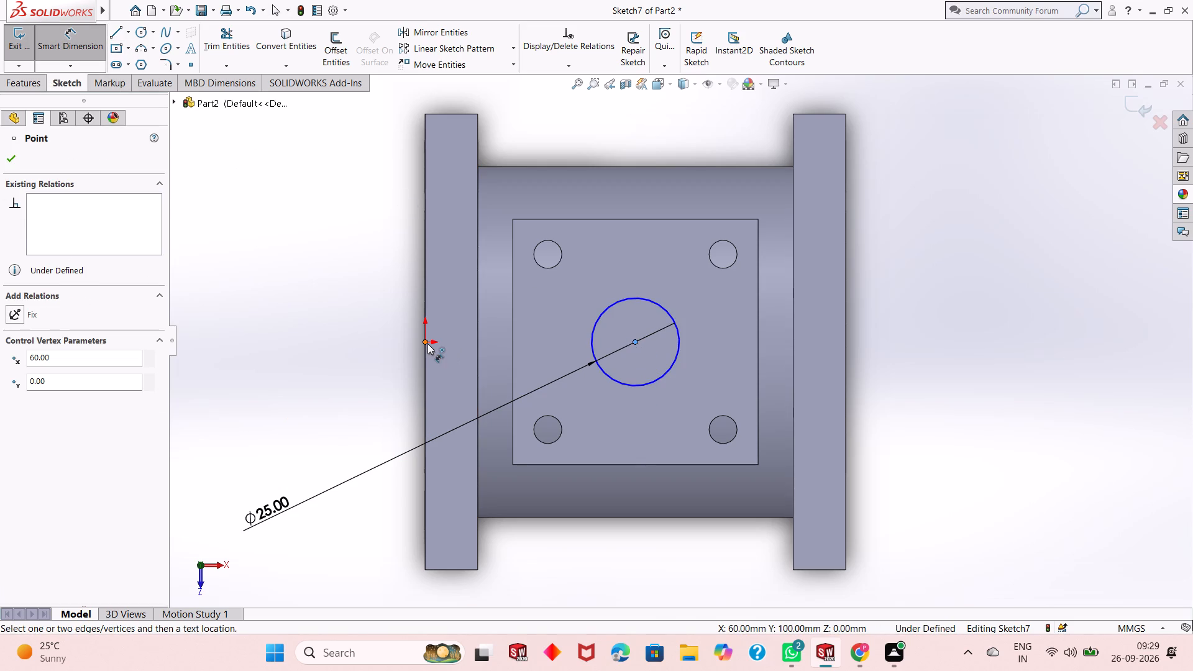
{"action": "left_click", "coordinate": [427, 344]}
{"action": "left_click", "coordinate": [565, 565]}
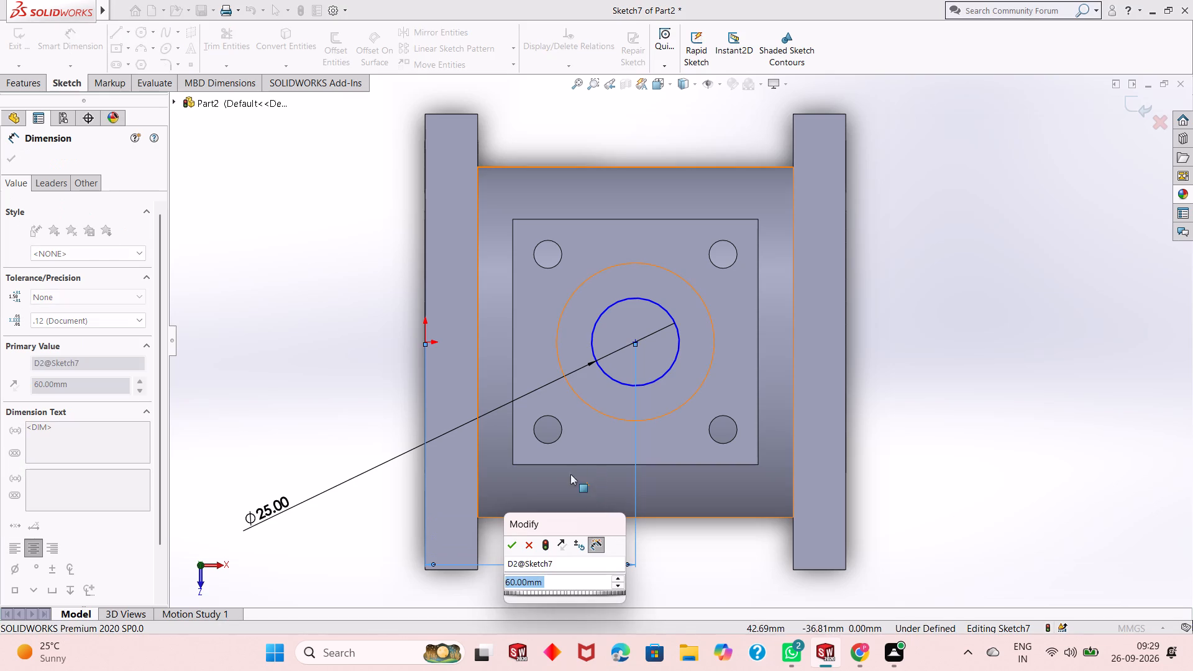
{"action": "left_click", "coordinate": [509, 547]}
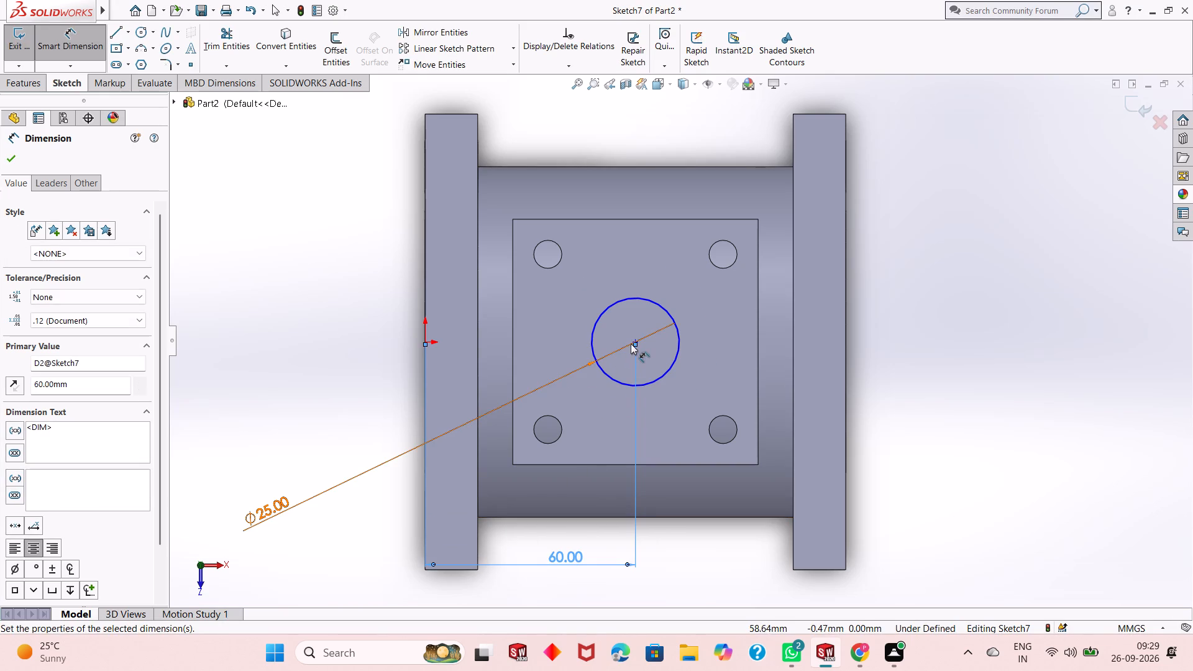
{"action": "left_click", "coordinate": [634, 343]}
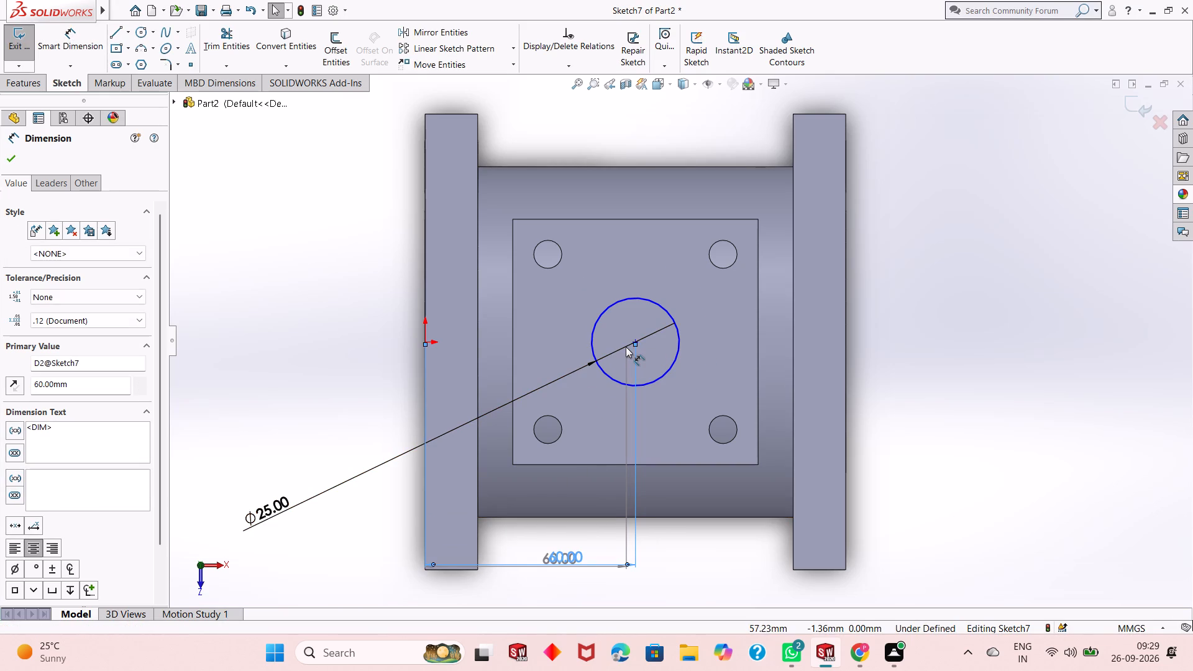
{"action": "key", "text": "Escape"}
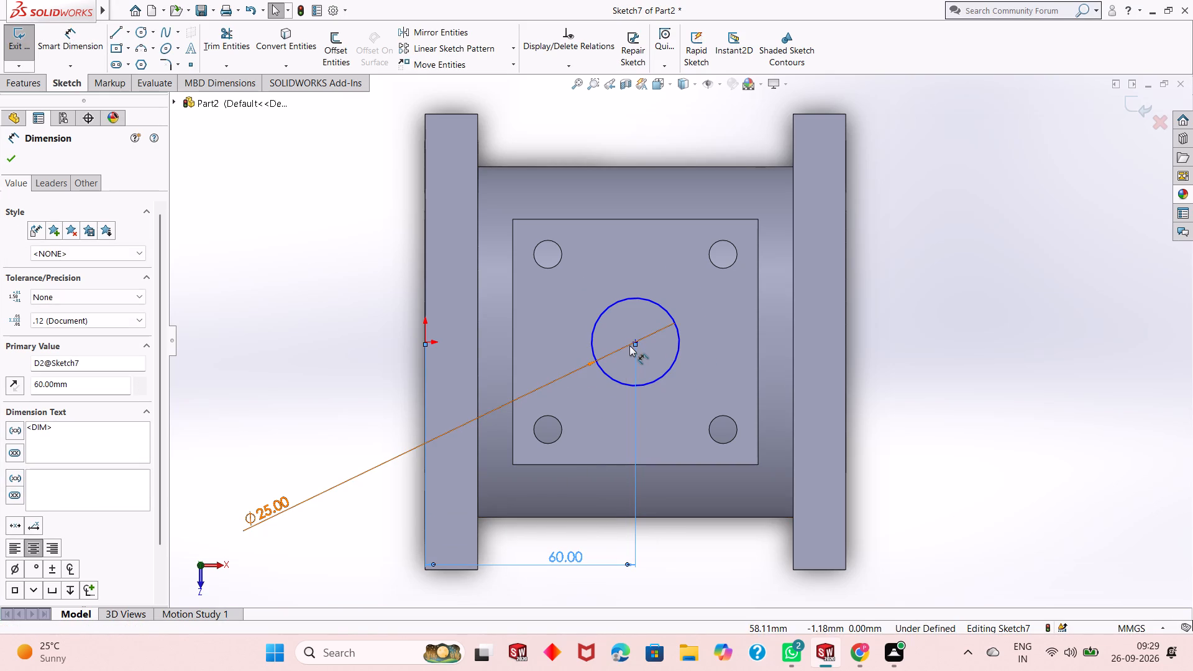
{"action": "left_click", "coordinate": [634, 340]}
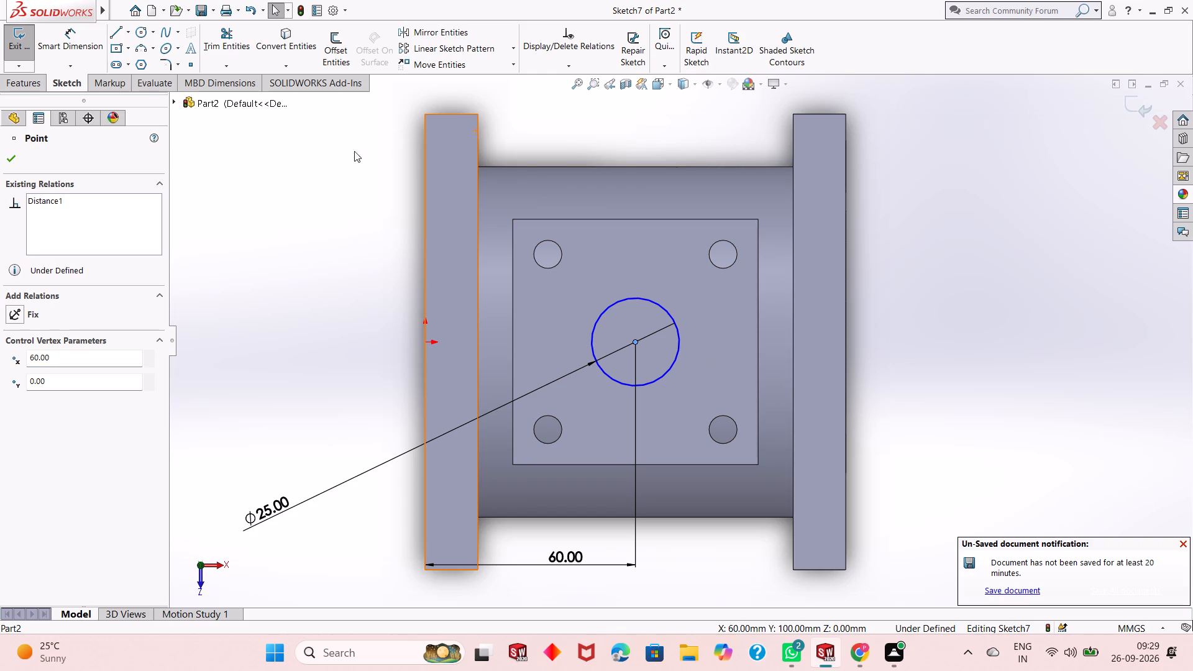
{"action": "key", "text": "Escape"}
{"action": "key", "text": "Escape"}
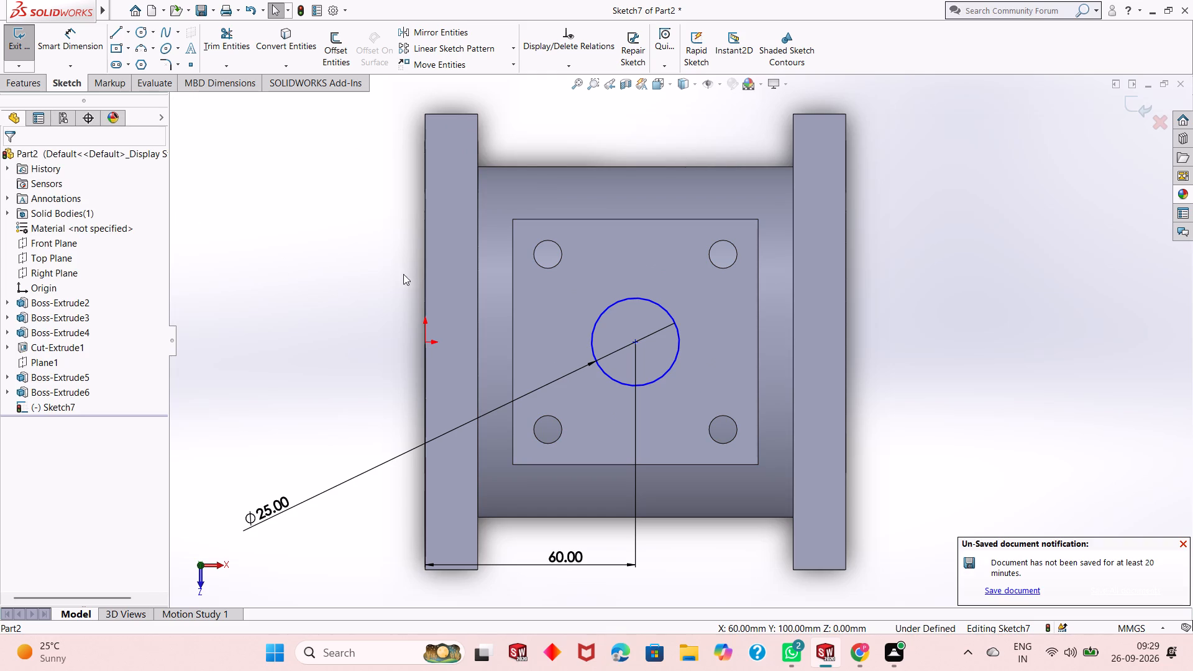
Dimension the circle's centre 65 mm from the upper edge of the end flange at the origin side.
{"action": "left_click", "coordinate": [73, 45]}
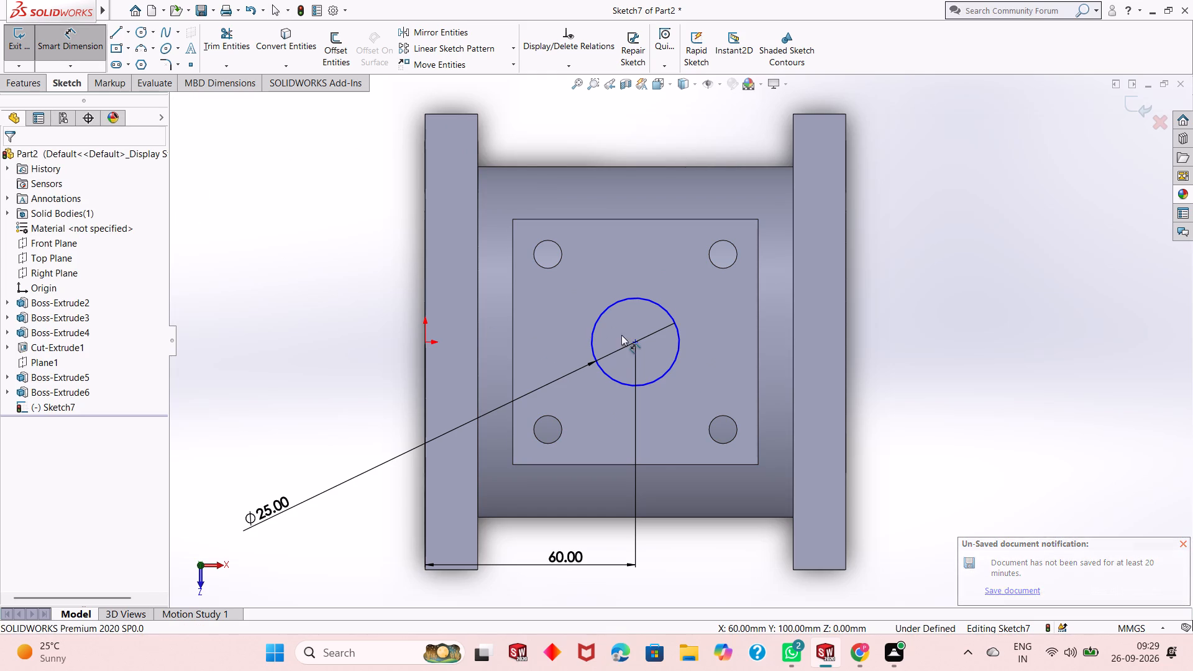
{"action": "left_click", "coordinate": [634, 340]}
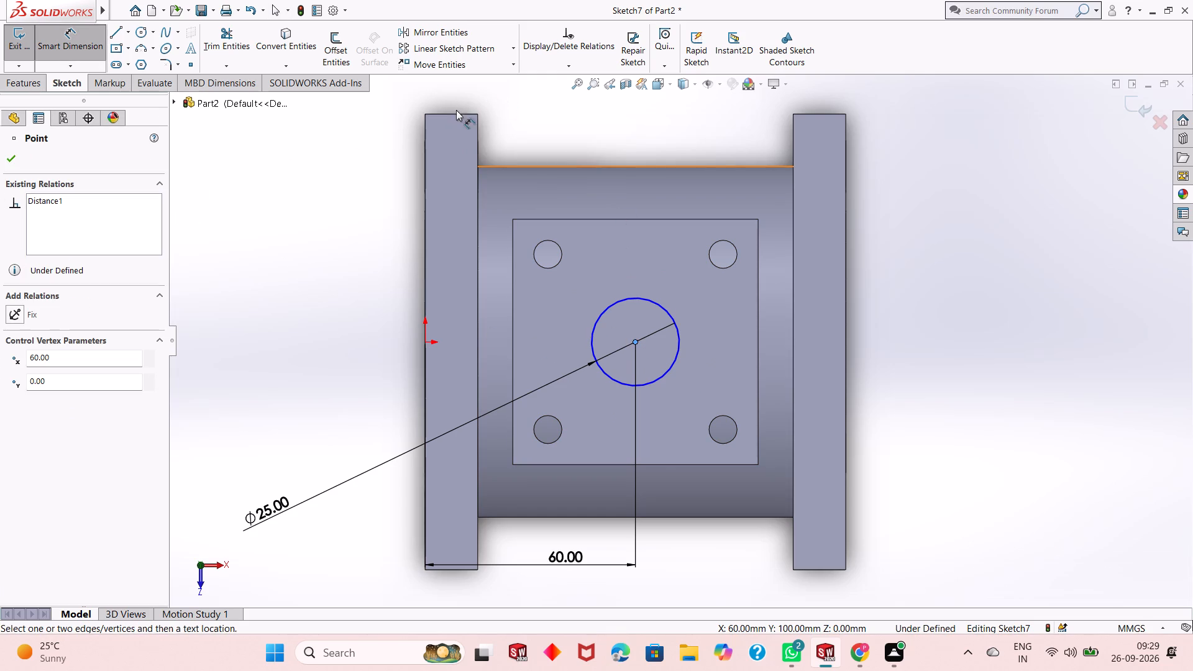
{"action": "left_click", "coordinate": [457, 116]}
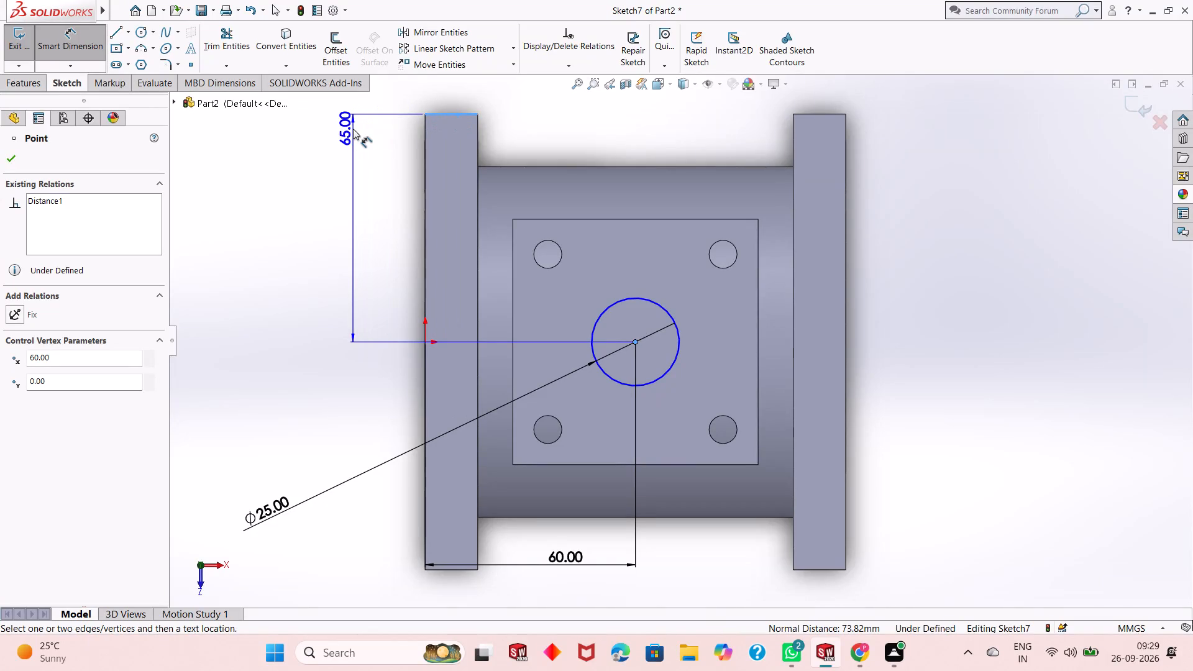
{"action": "left_click", "coordinate": [353, 129]}
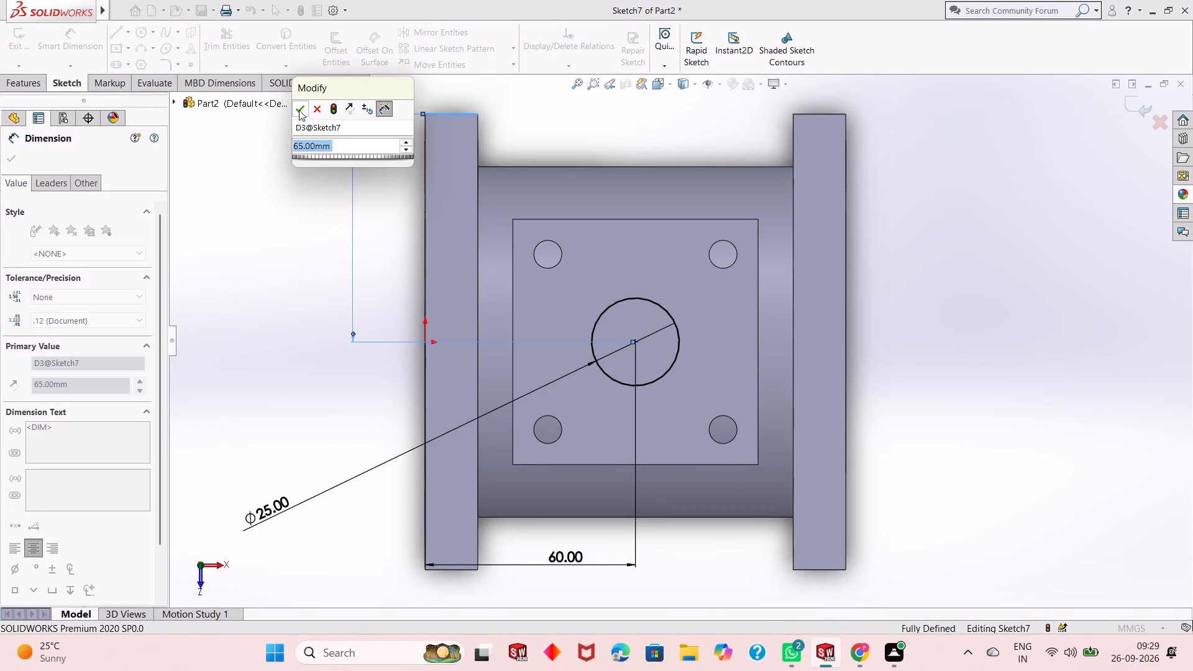
{"action": "left_click", "coordinate": [299, 110]}
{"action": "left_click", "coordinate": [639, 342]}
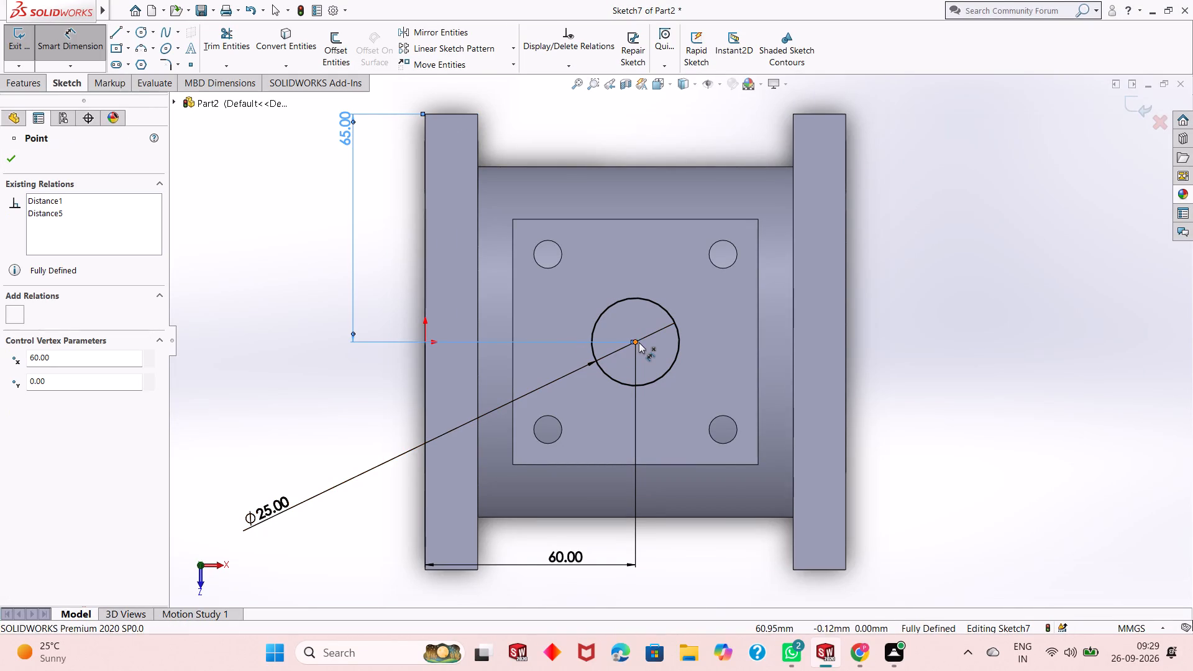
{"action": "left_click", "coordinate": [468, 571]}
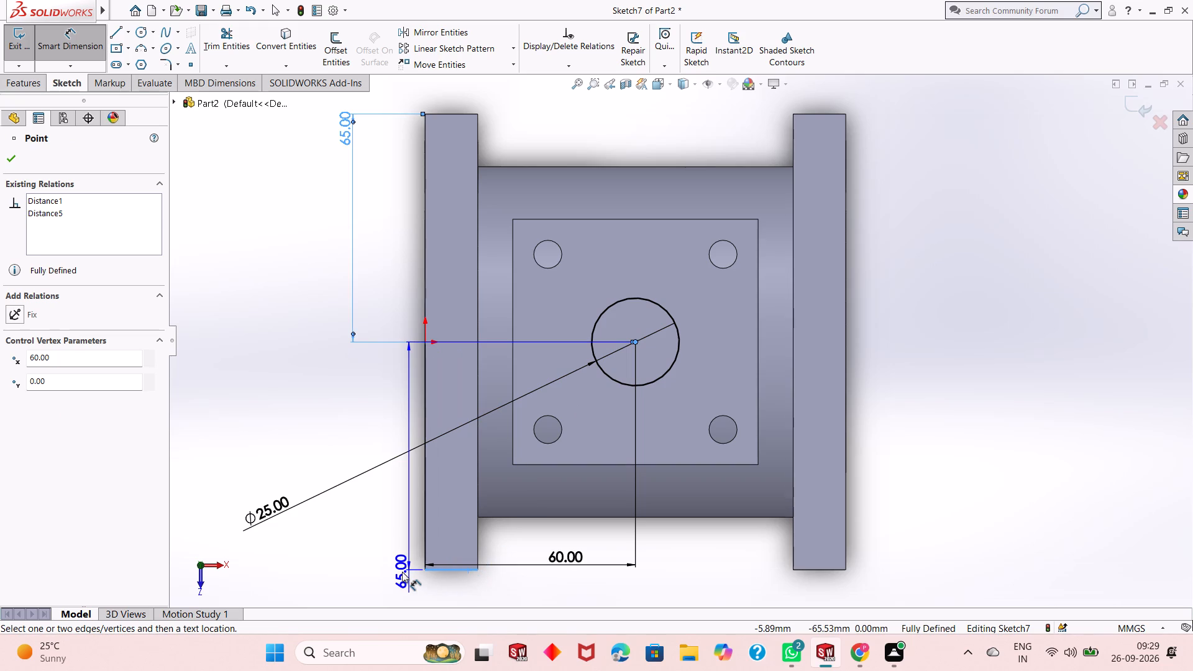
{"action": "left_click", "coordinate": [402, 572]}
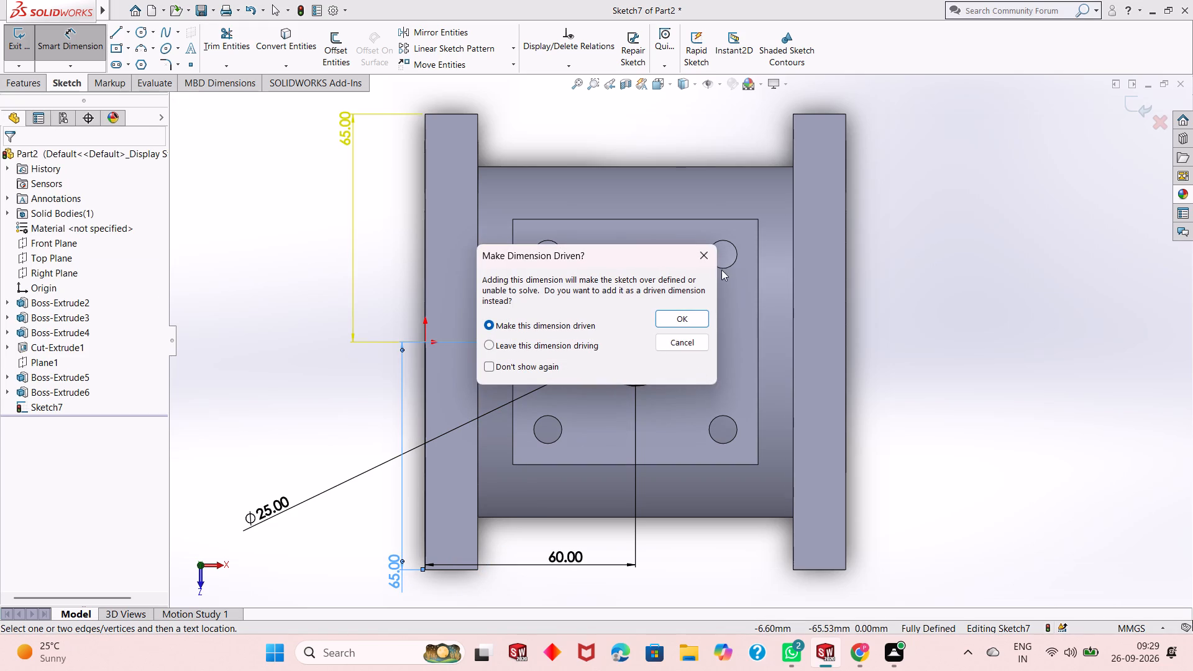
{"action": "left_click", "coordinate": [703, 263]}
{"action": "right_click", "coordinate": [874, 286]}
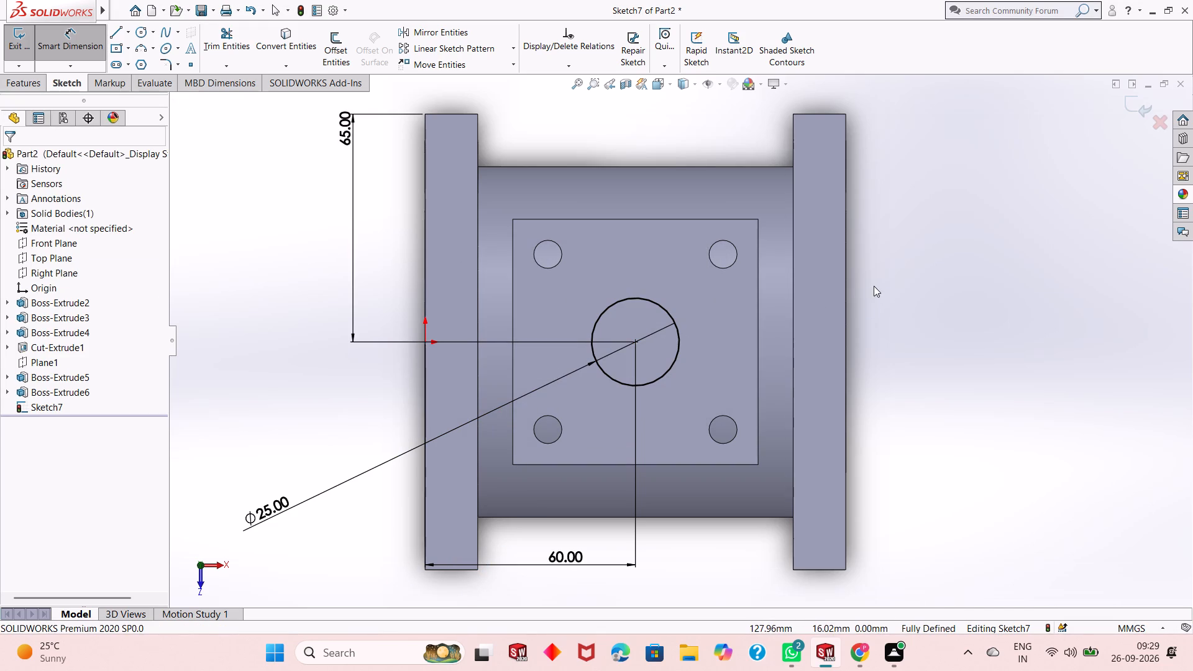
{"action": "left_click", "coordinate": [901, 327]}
Cut-extrude the 25 mm circle into the branch flange with a blind depth of 60 mm.
{"action": "middle_click_drag", "start_coordinate": [656, 402], "coordinate": [660, 336]}
{"action": "key", "text": "Escape"}
{"action": "middle_click_drag", "start_coordinate": [675, 409], "coordinate": [683, 319]}
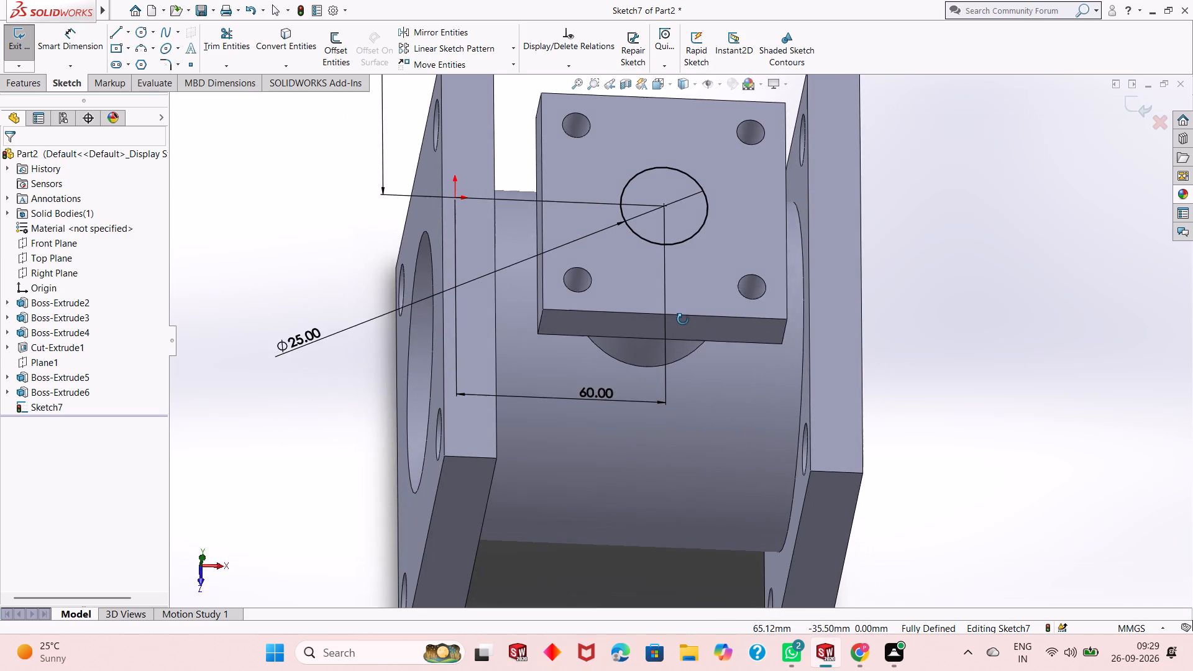
{"action": "middle_click_drag", "start_coordinate": [683, 319], "coordinate": [683, 319]}
{"action": "scroll", "coordinate": [683, 317], "scroll_direction": "up", "scroll_amount": 3}
{"action": "scroll", "coordinate": [693, 229], "scroll_direction": "down", "scroll_amount": 1}
{"action": "middle_click_drag", "start_coordinate": [695, 329], "coordinate": [696, 264]}
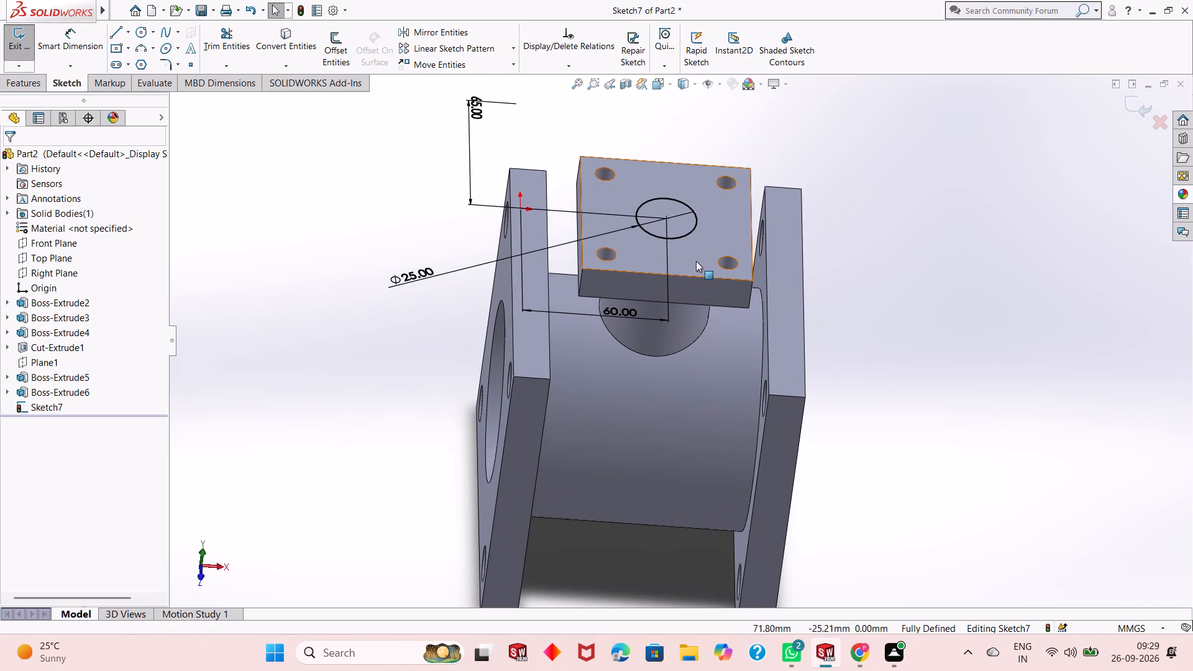
{"action": "left_click", "coordinate": [42, 88]}
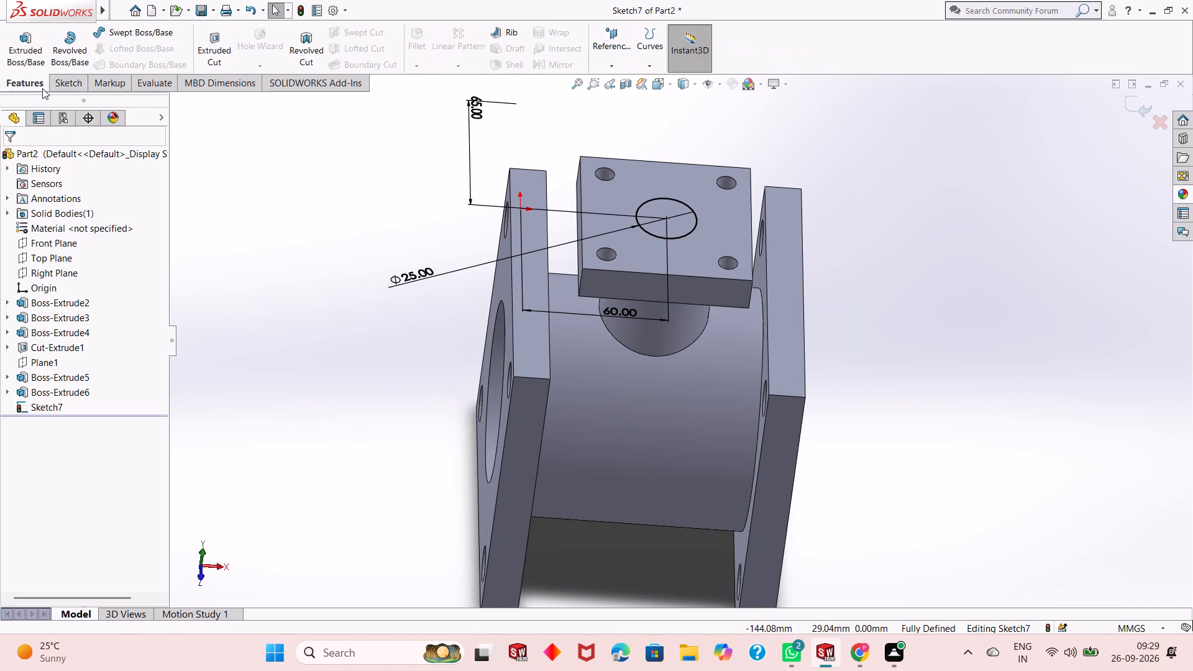
{"action": "left_click", "coordinate": [221, 55]}
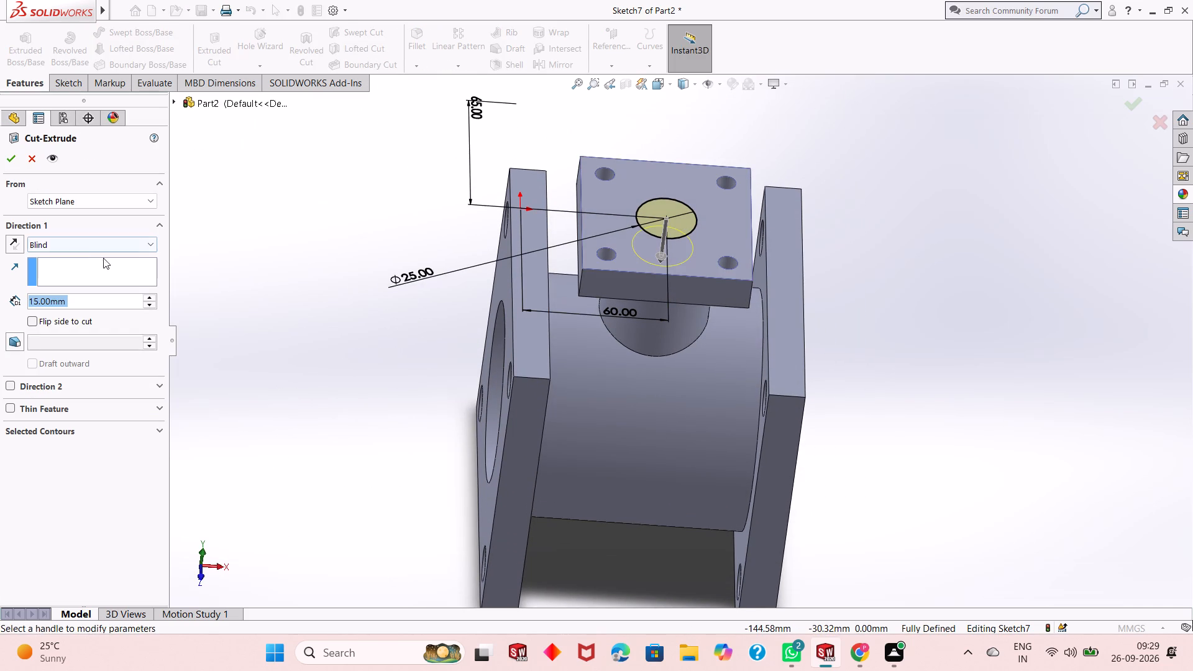
{"action": "type", "text": "60"}
{"action": "key", "text": "Return"}
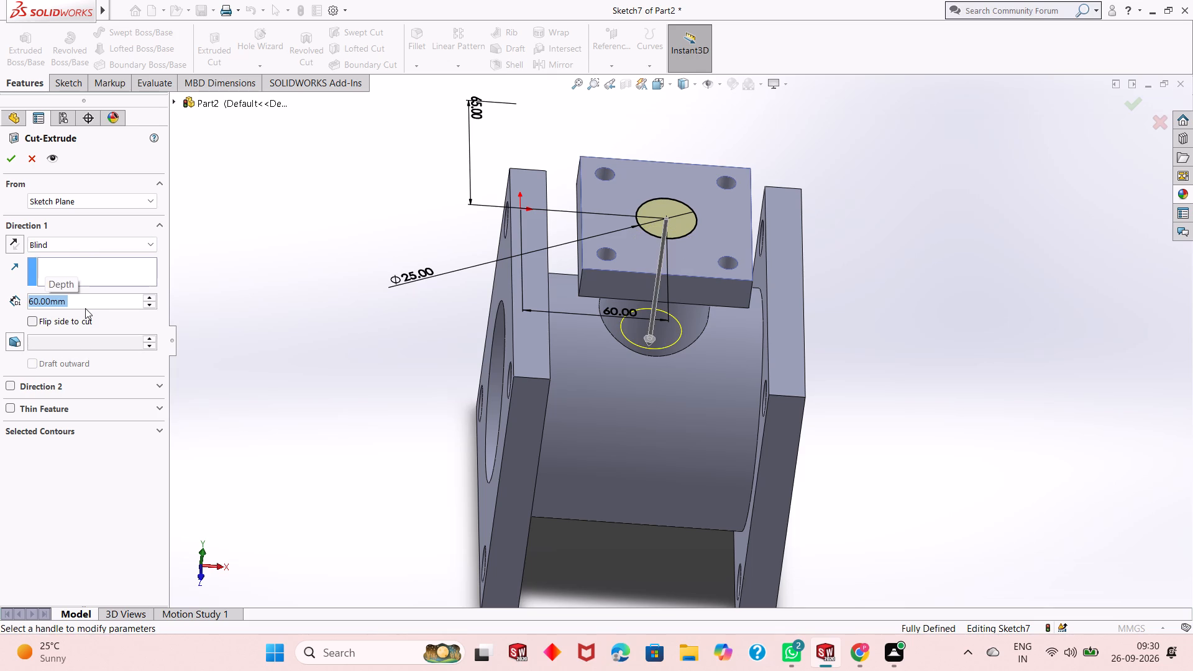
{"action": "left_click", "coordinate": [9, 155]}
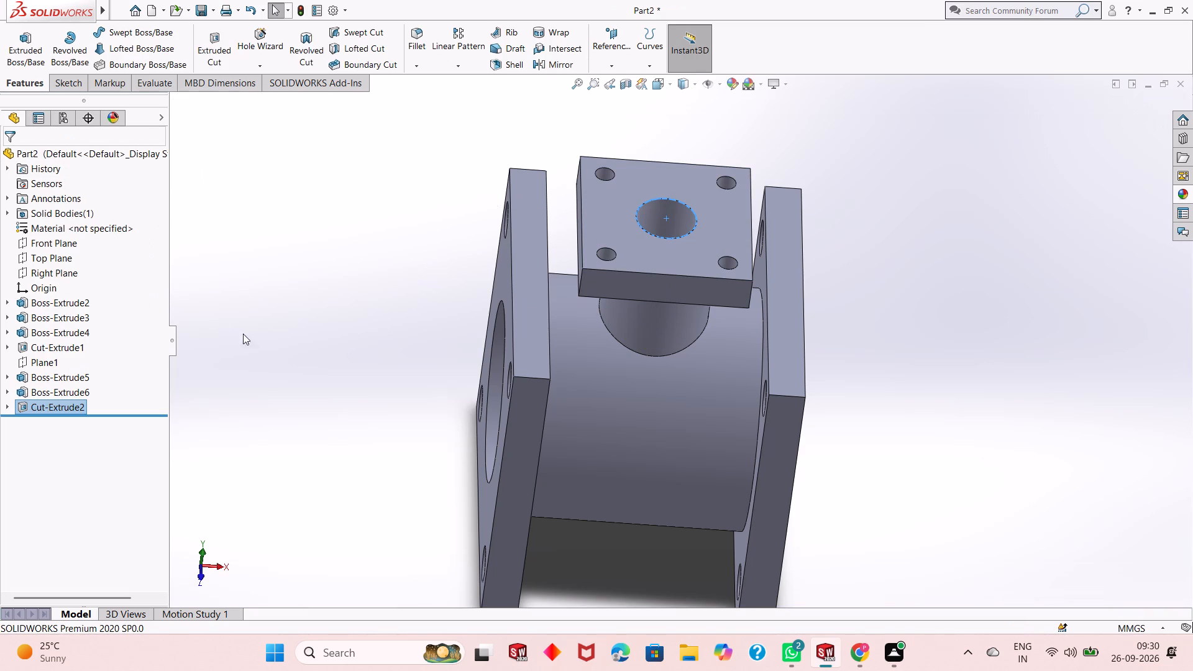
Edit the branch bore's cut feature and set its blind depth to 80 mm.
{"action": "left_click", "coordinate": [914, 334]}
{"action": "middle_click_drag", "start_coordinate": [660, 383], "coordinate": [777, 137]}
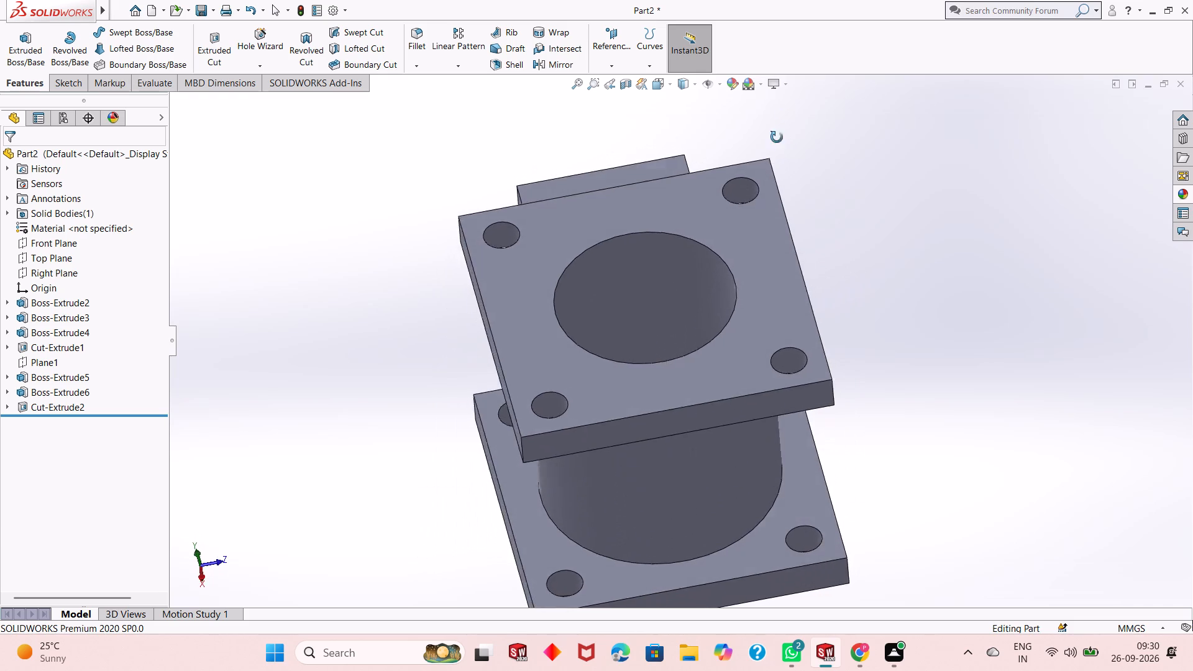
{"action": "middle_click_drag", "start_coordinate": [777, 137], "coordinate": [708, 410]}
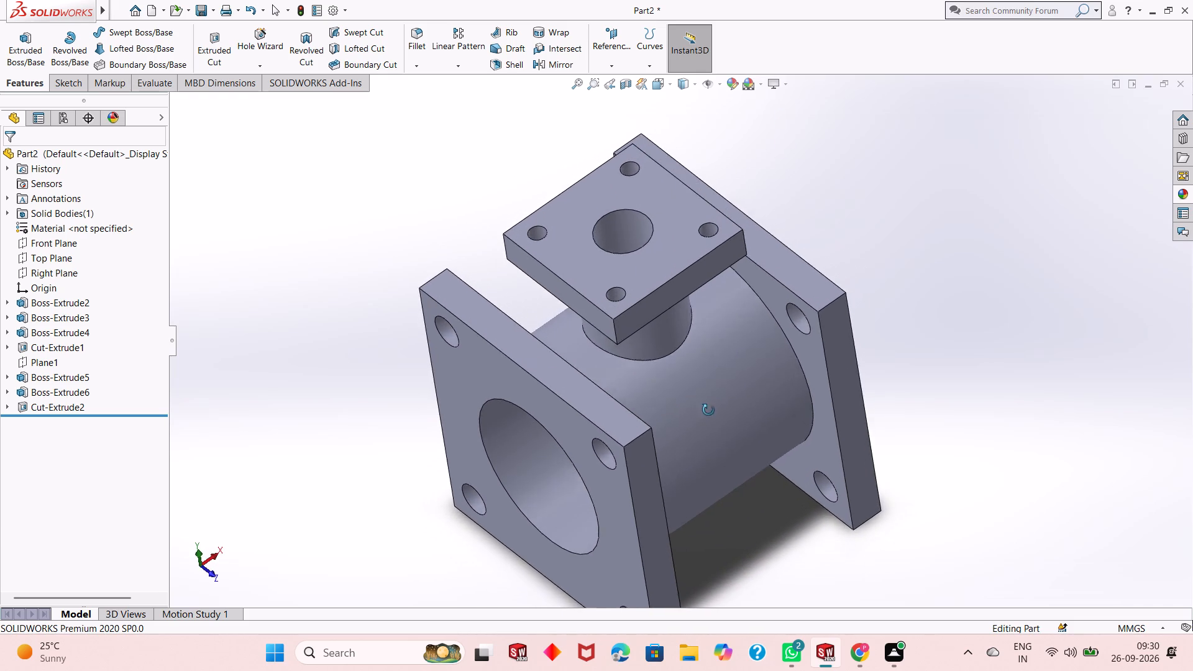
{"action": "middle_click_drag", "start_coordinate": [708, 410], "coordinate": [700, 440]}
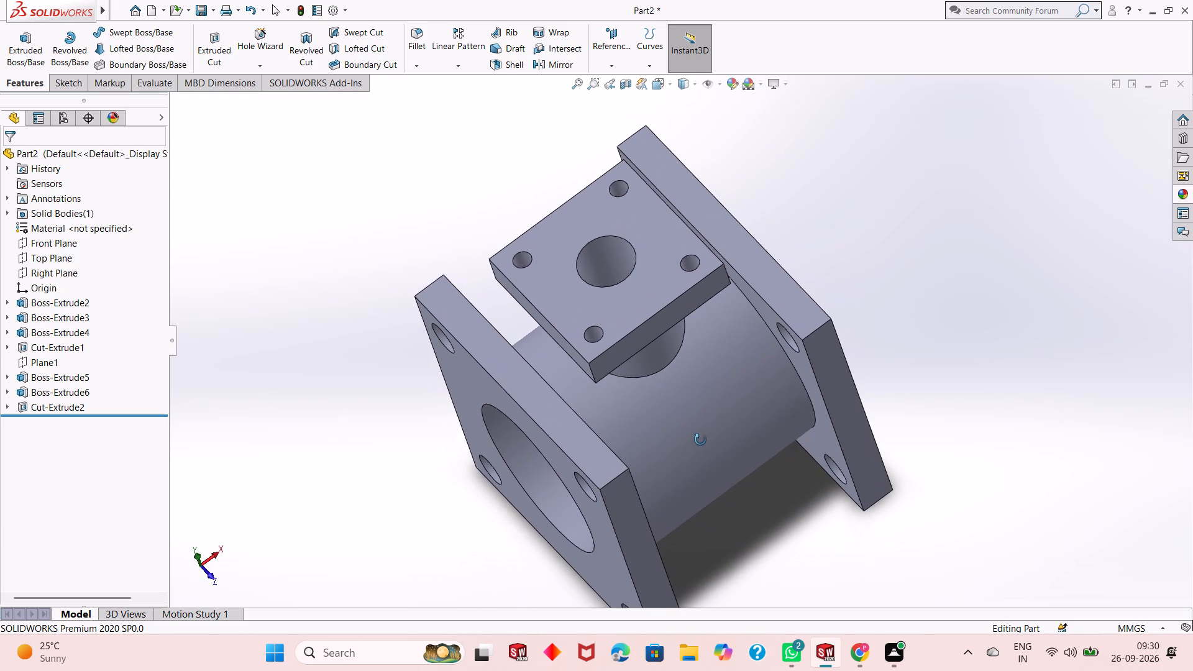
{"action": "middle_click_drag", "start_coordinate": [700, 440], "coordinate": [726, 367]}
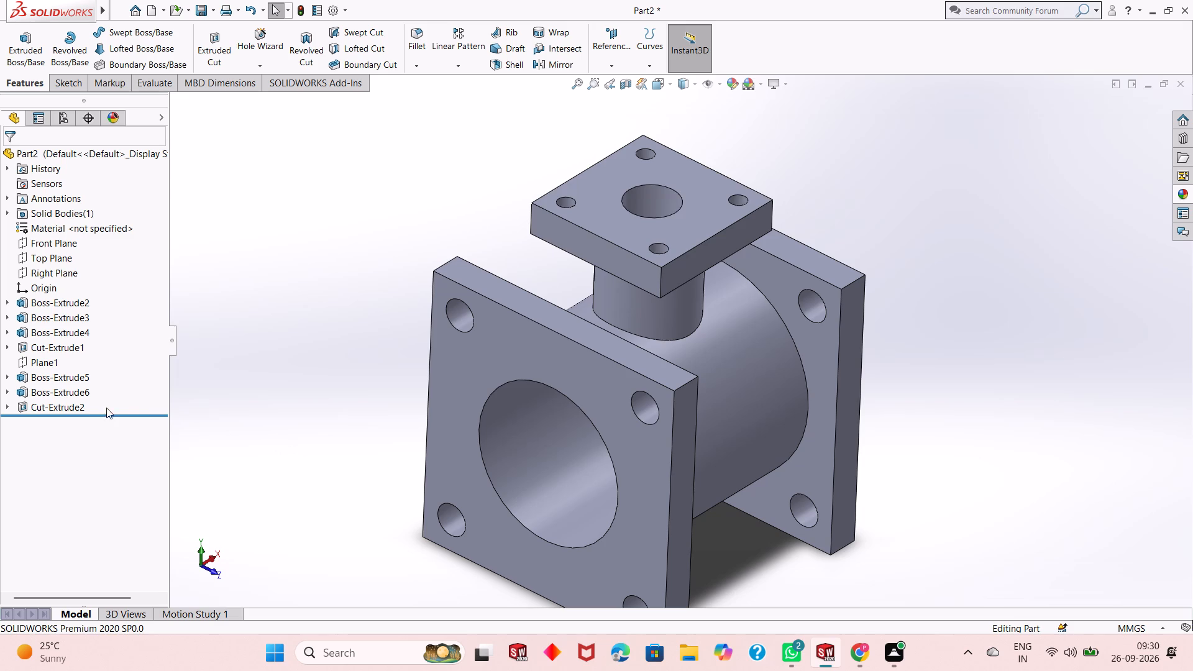
{"action": "left_click", "coordinate": [80, 403]}
{"action": "left_click", "coordinate": [87, 367]}
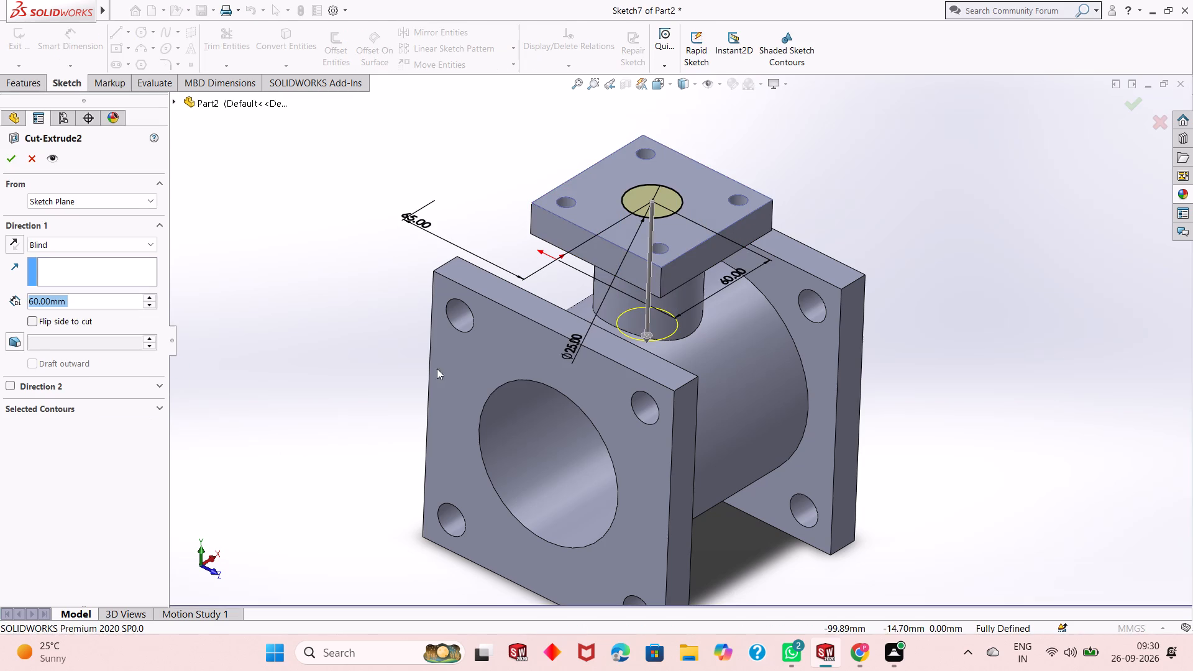
{"action": "type", "text": "80"}
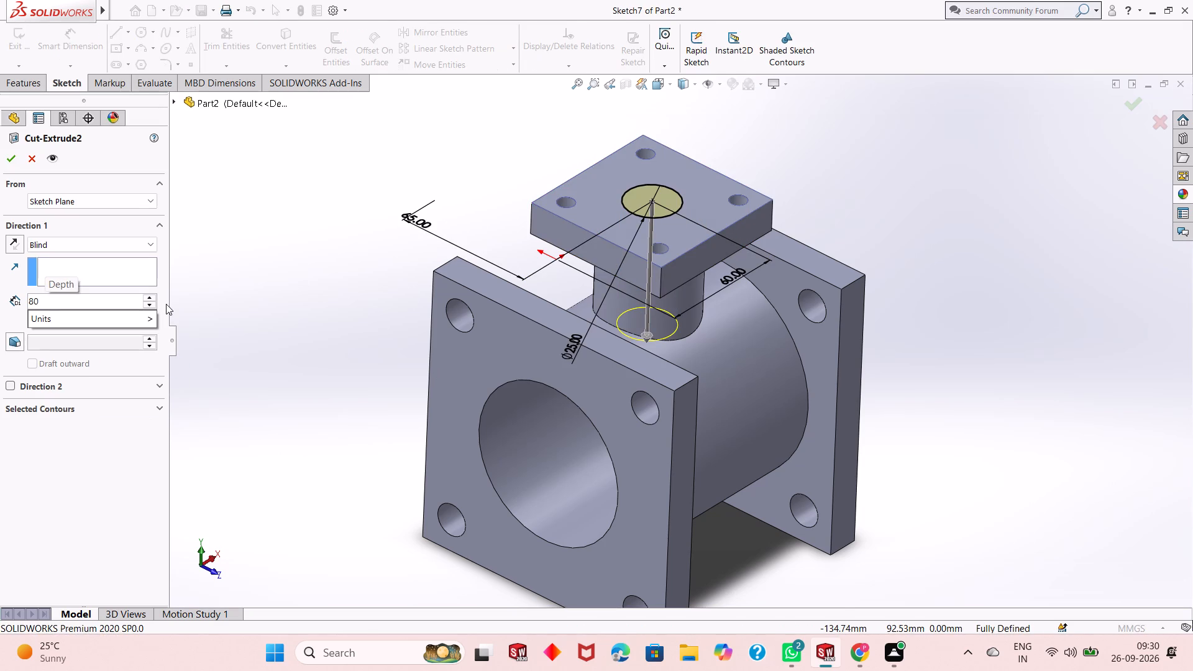
{"action": "key", "text": "Return"}
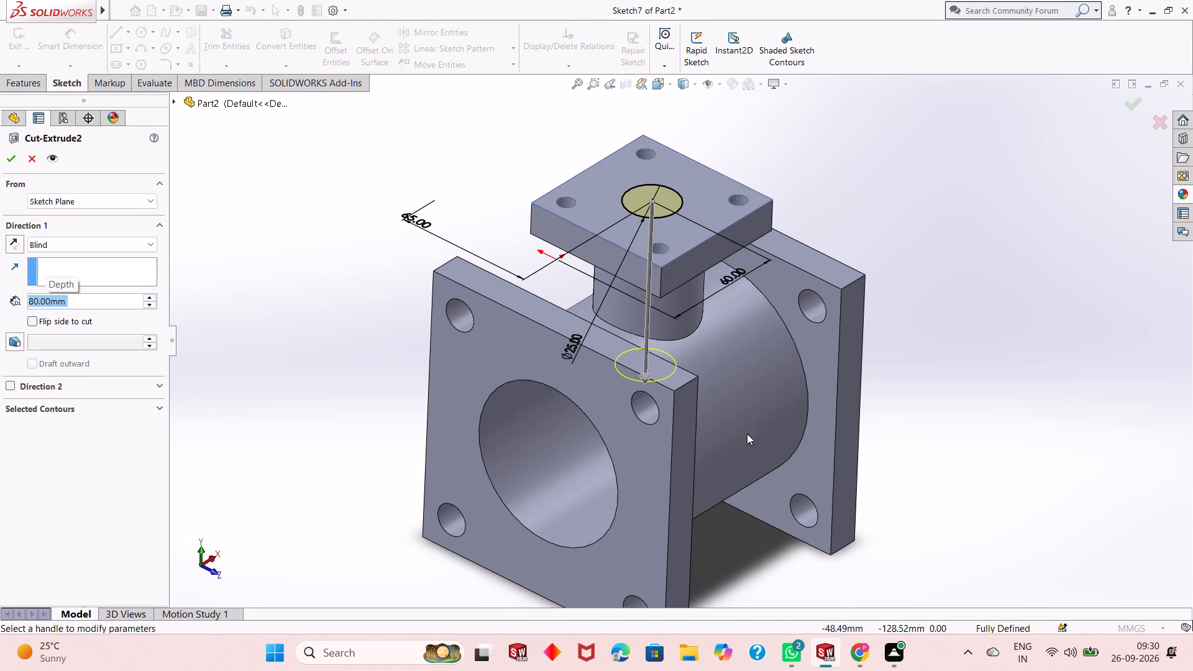
{"action": "middle_click_drag", "start_coordinate": [769, 454], "coordinate": [804, 322]}
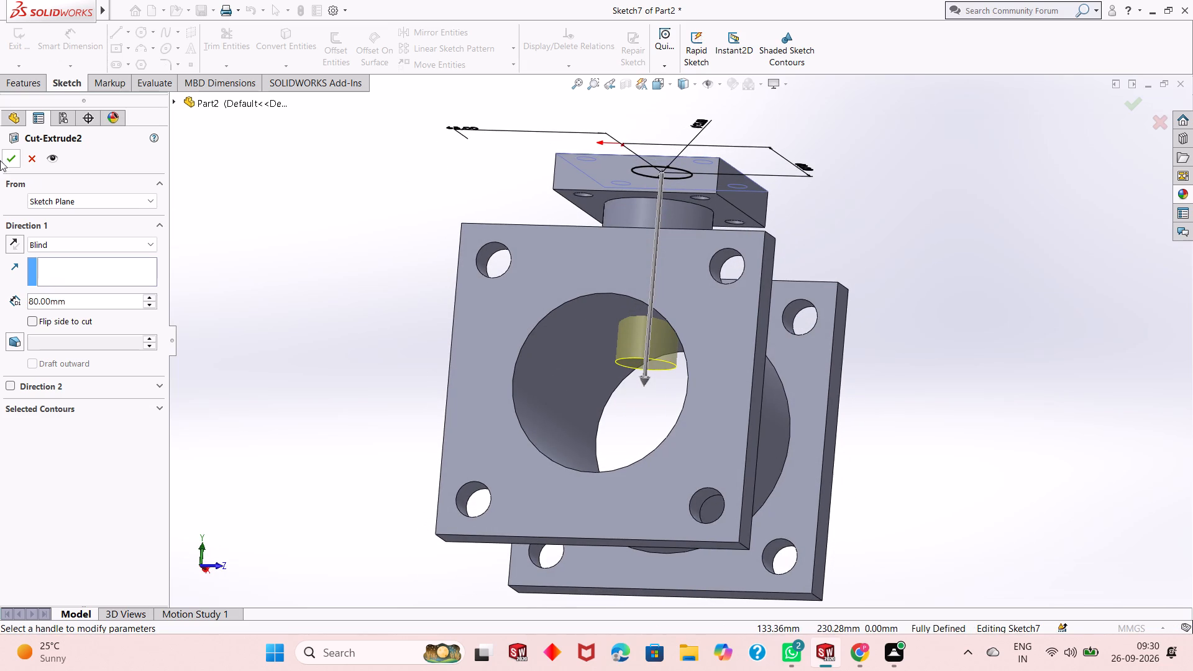
{"action": "left_click", "coordinate": [14, 159]}
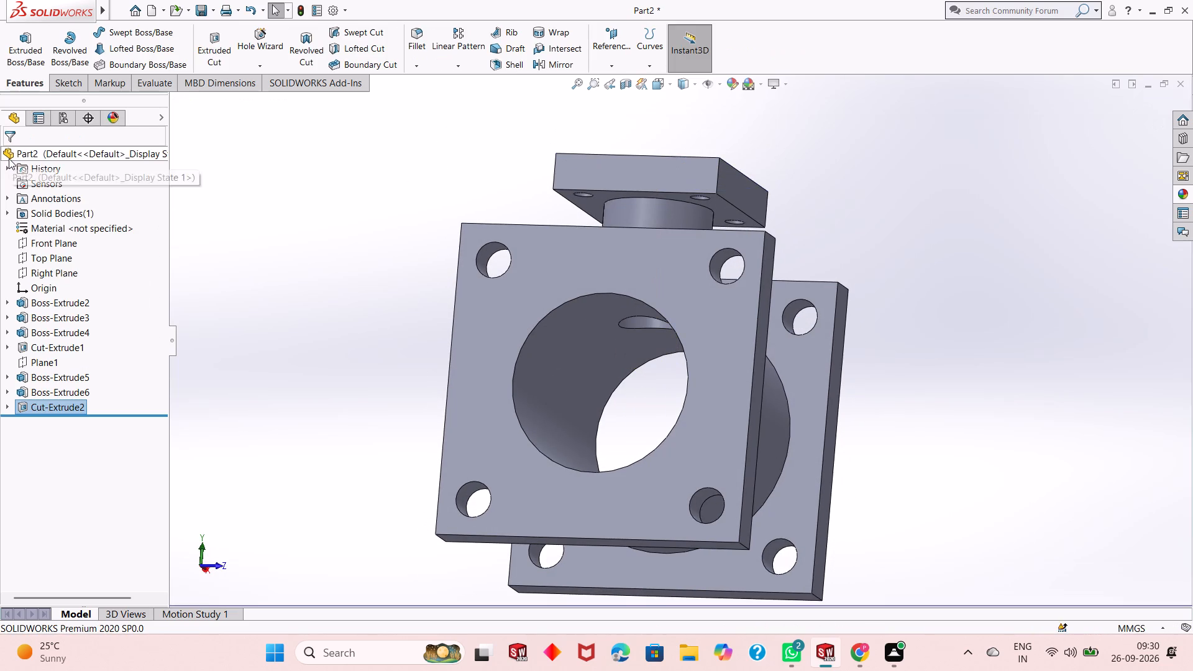
Examine from several angles how the branch bore meets the main bore.
{"action": "left_click", "coordinate": [318, 237]}
{"action": "middle_click_drag", "start_coordinate": [503, 338], "coordinate": [541, 229]}
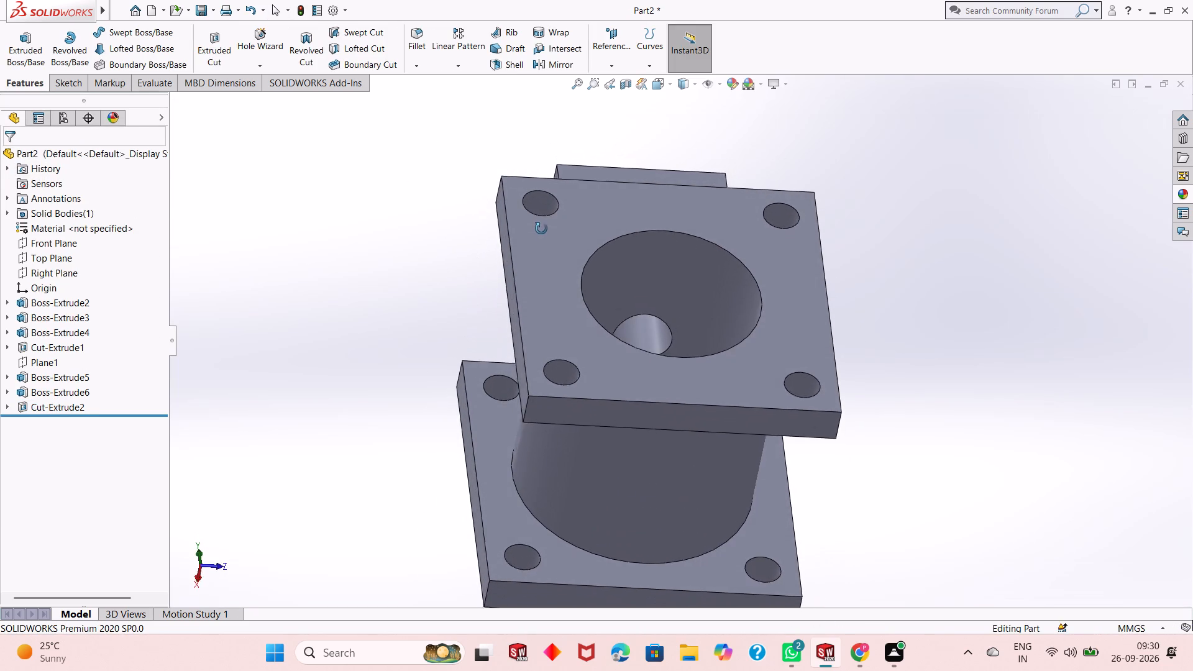
{"action": "middle_click_drag", "start_coordinate": [541, 229], "coordinate": [298, 399]}
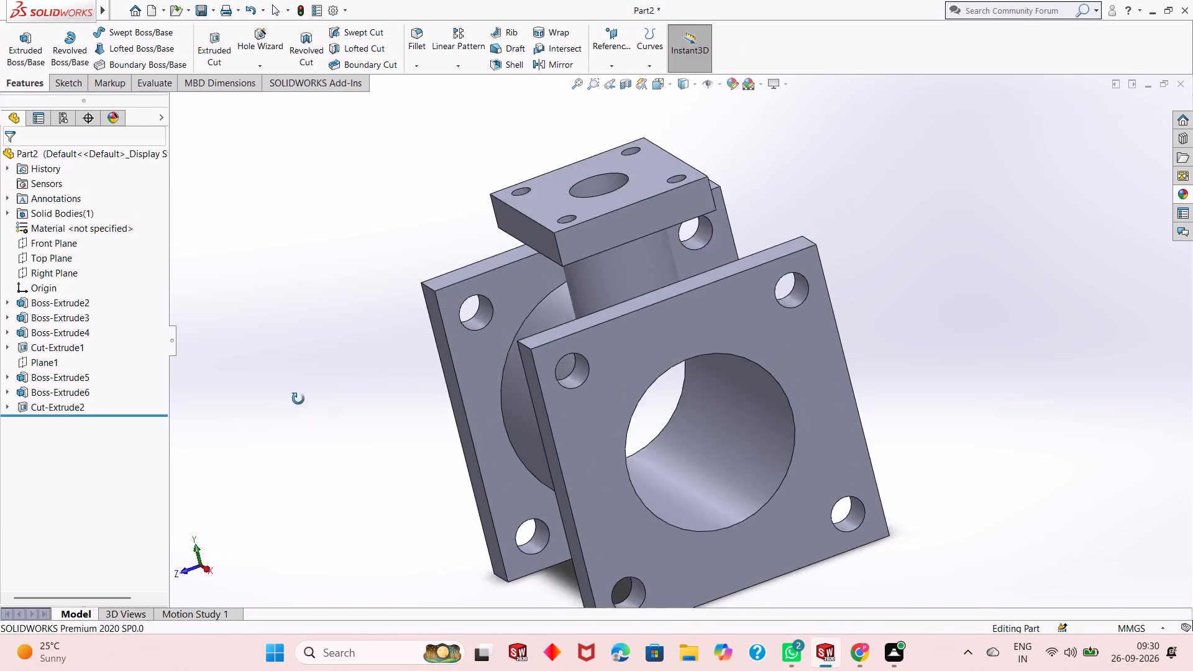
{"action": "middle_click_drag", "start_coordinate": [298, 399], "coordinate": [288, 223]}
{"action": "middle_click_drag", "start_coordinate": [536, 271], "coordinate": [578, 338]}
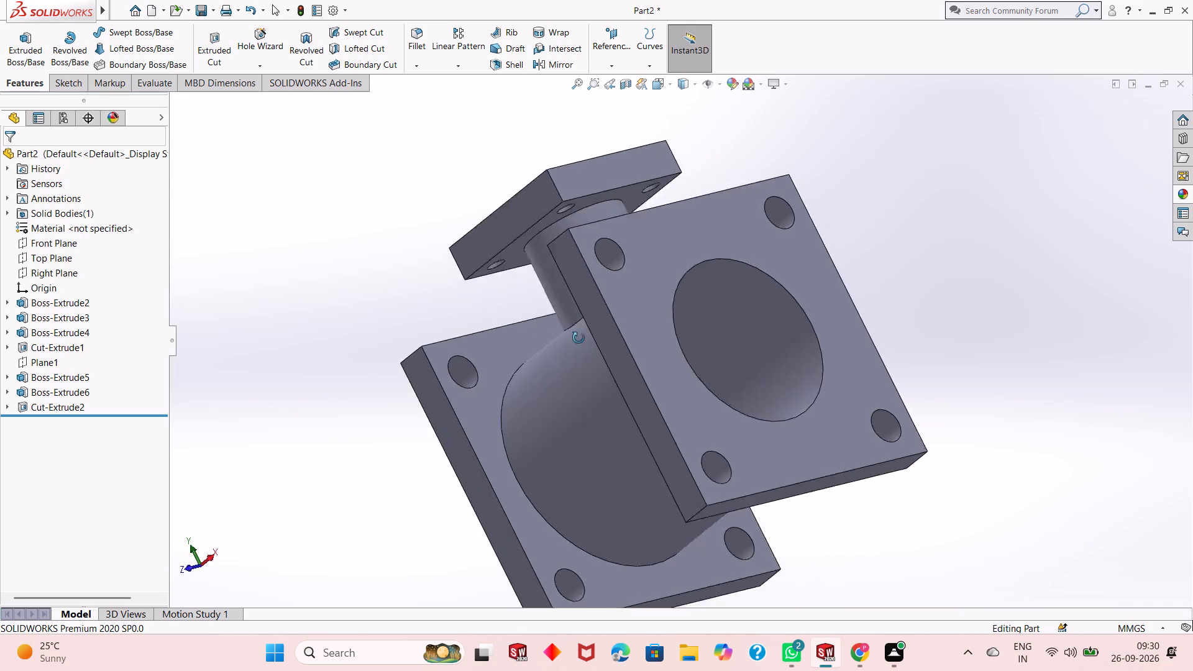
{"action": "middle_click_drag", "start_coordinate": [578, 338], "coordinate": [607, 352]}
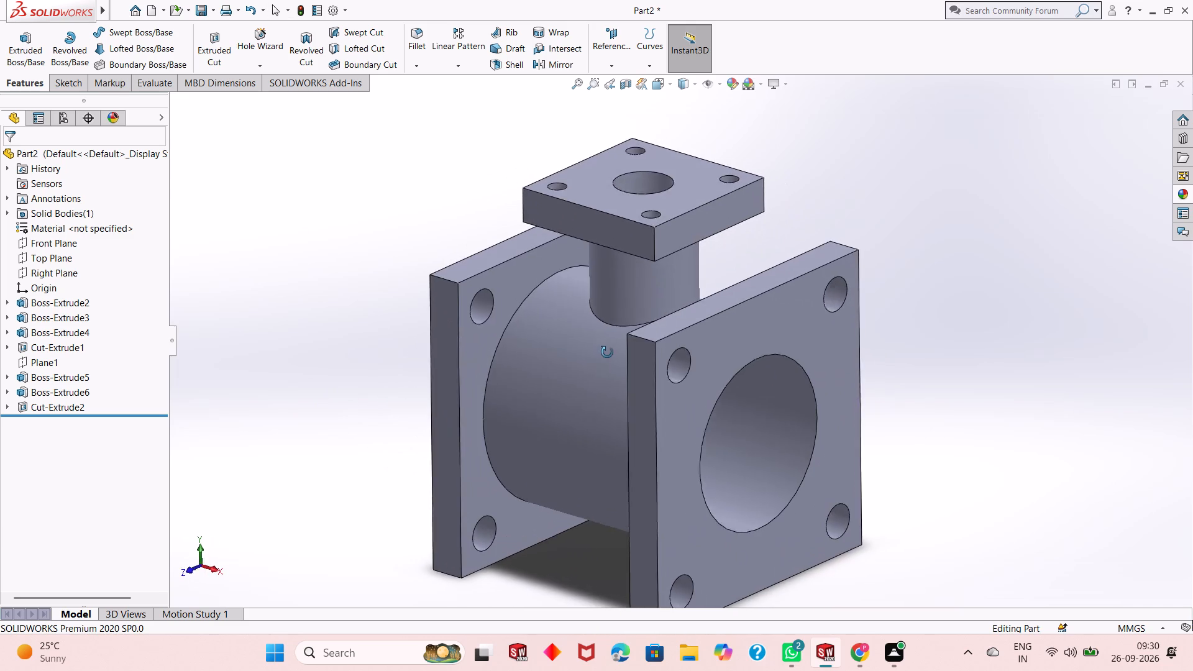
Fillet the two circular edges where the main cylinder meets the inner faces of the end flanges with a 5 mm radius.
{"action": "middle_click_drag", "start_coordinate": [607, 352], "coordinate": [621, 339]}
{"action": "scroll", "coordinate": [622, 337], "scroll_direction": "up", "scroll_amount": 3}
{"action": "scroll", "coordinate": [745, 336], "scroll_direction": "down", "scroll_amount": 1}
{"action": "scroll", "coordinate": [725, 336], "scroll_direction": "up", "scroll_amount": 1}
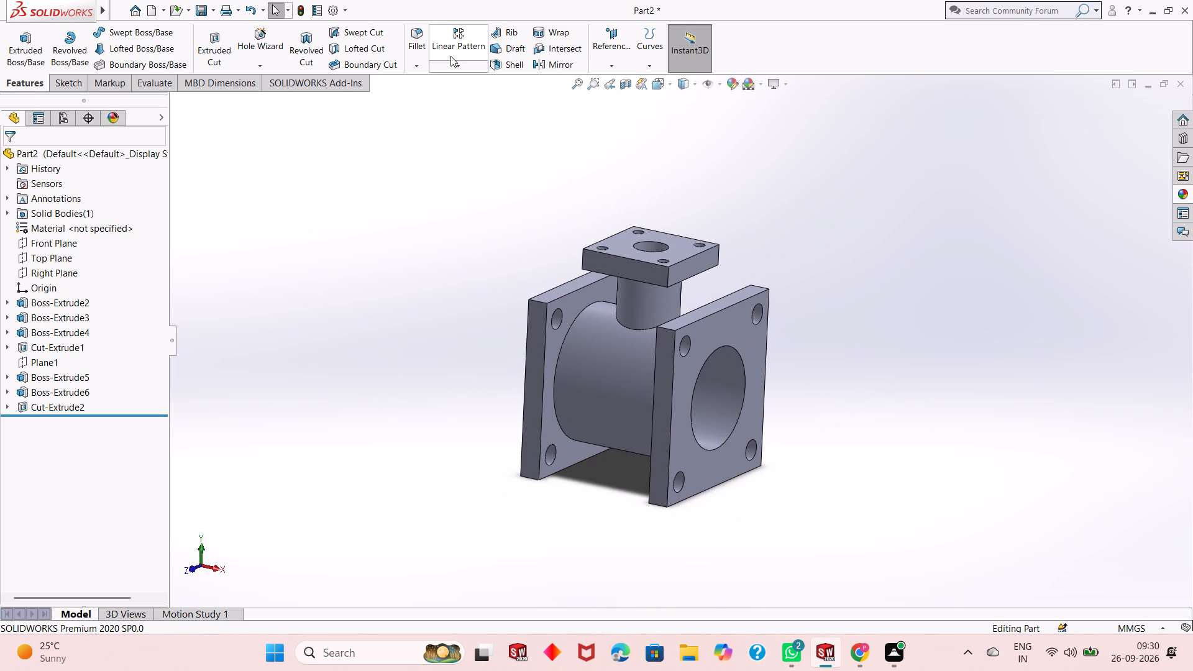
{"action": "left_click", "coordinate": [418, 42]}
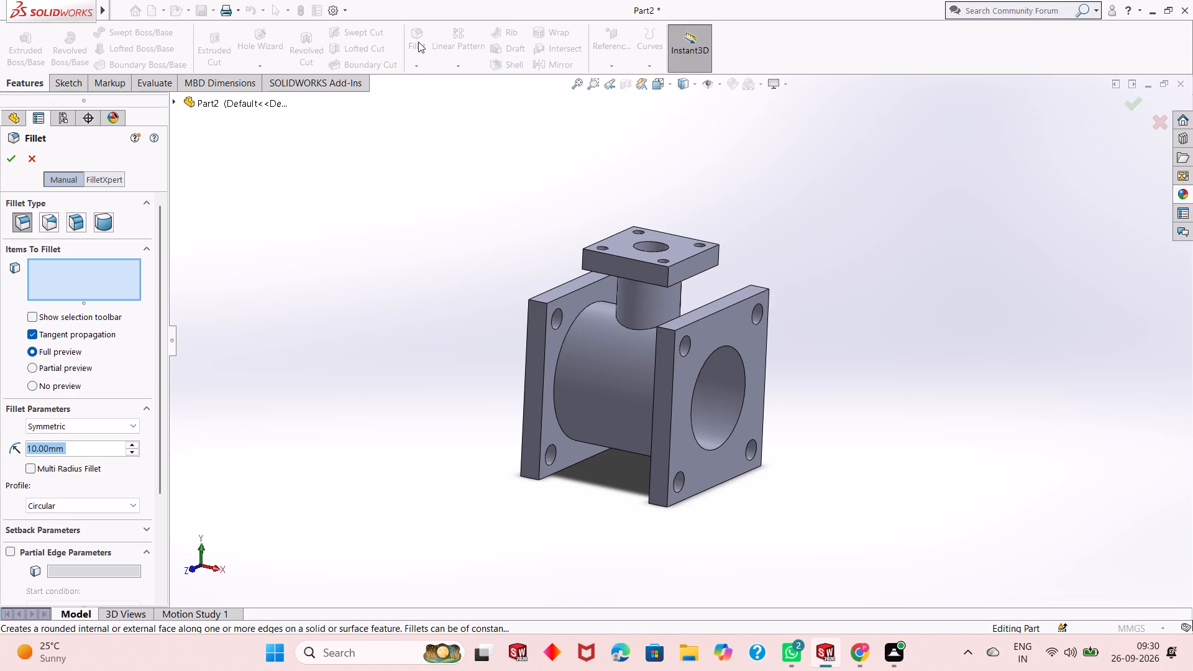
{"action": "key", "text": "5"}
{"action": "key", "text": "Return"}
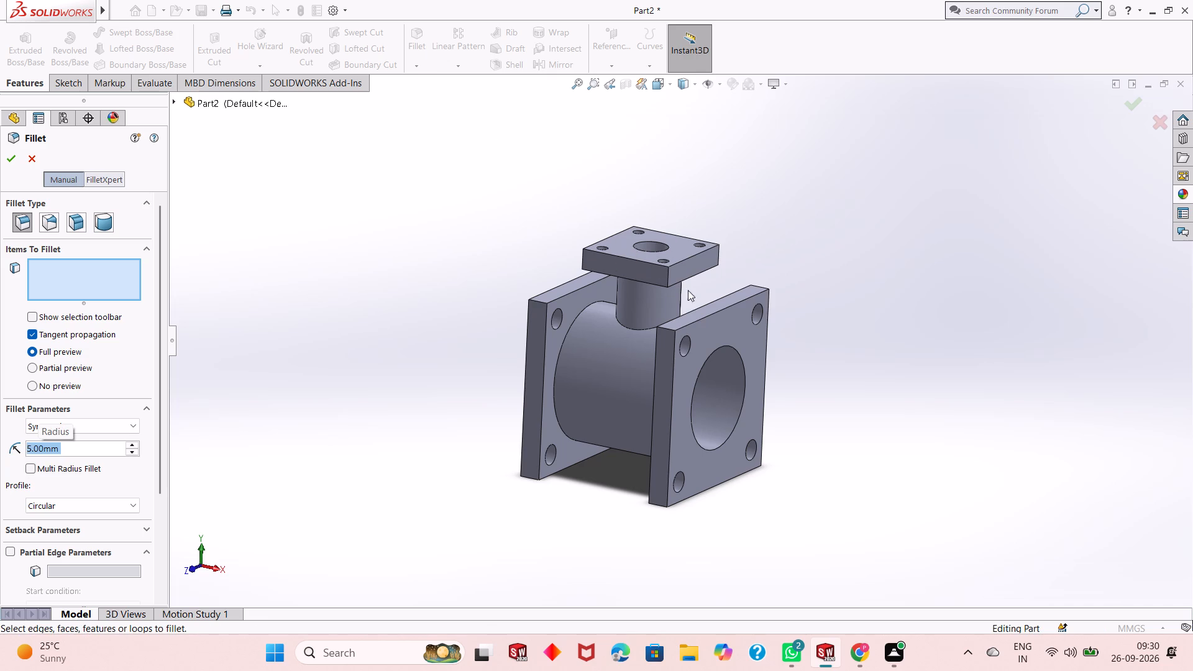
{"action": "middle_click_drag", "start_coordinate": [820, 421], "coordinate": [738, 372]}
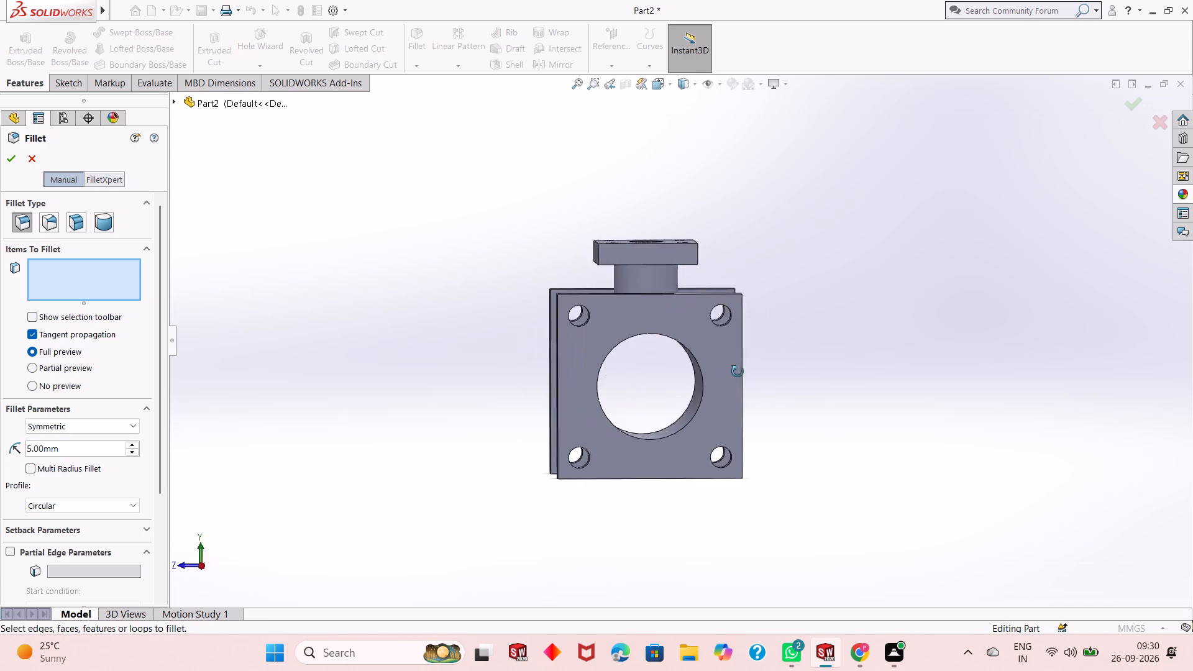
{"action": "middle_click_drag", "start_coordinate": [738, 372], "coordinate": [582, 457]}
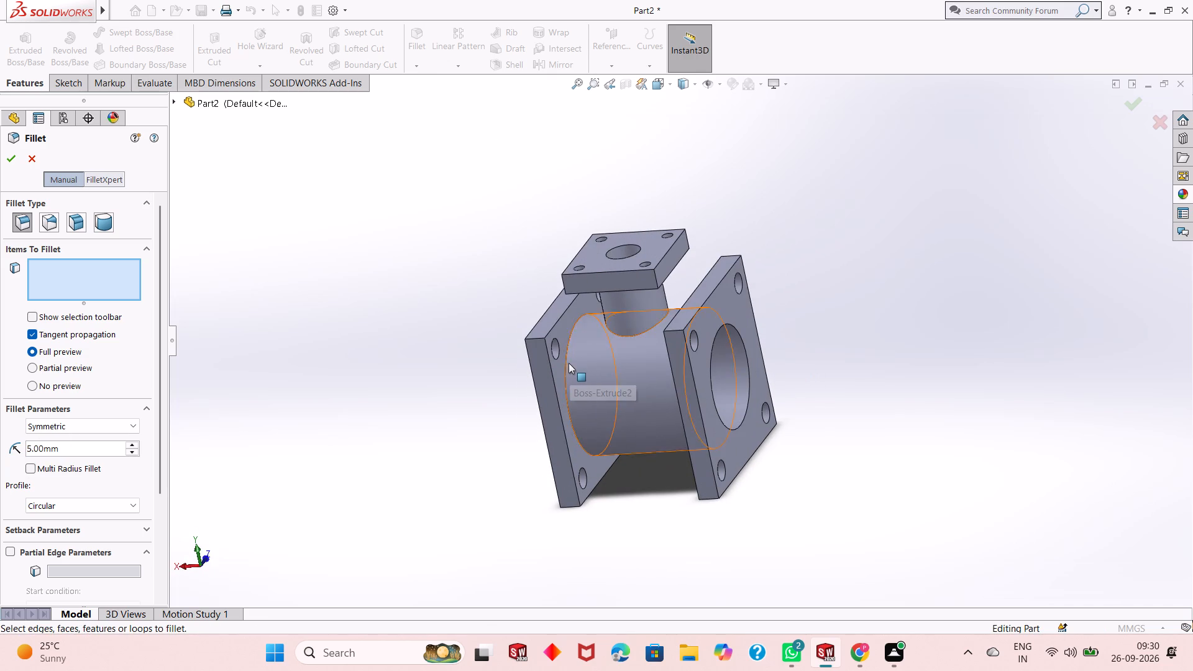
{"action": "left_click", "coordinate": [566, 356]}
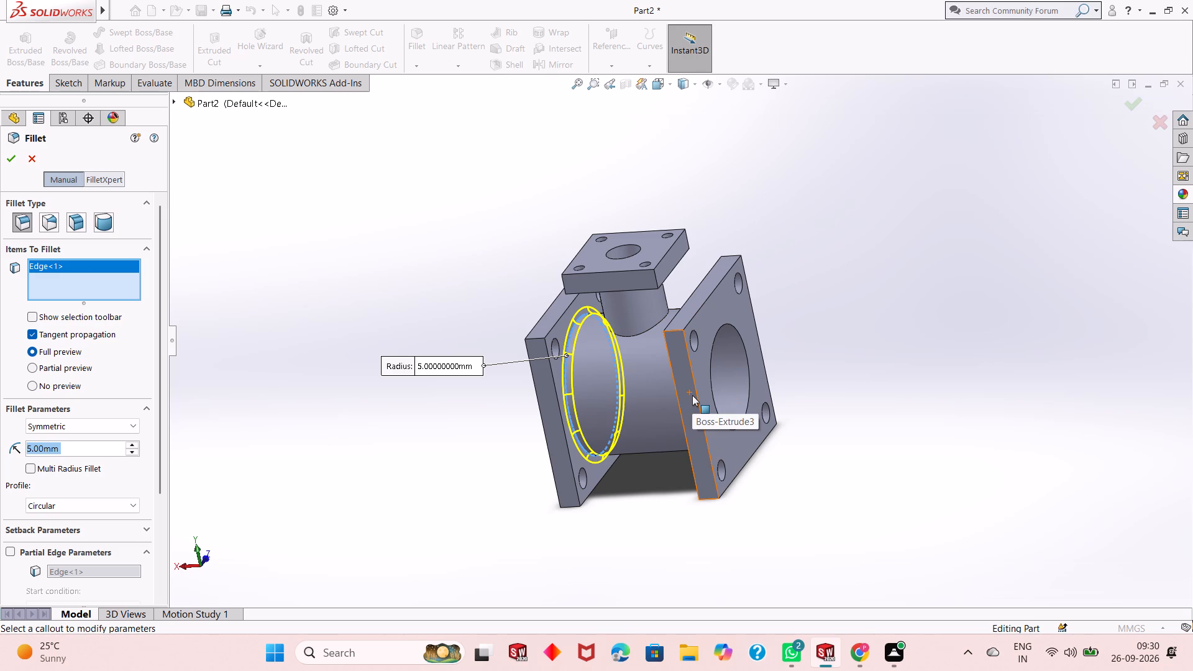
{"action": "middle_click_drag", "start_coordinate": [692, 395], "coordinate": [761, 363]}
{"action": "scroll", "coordinate": [738, 338], "scroll_direction": "down", "scroll_amount": 1}
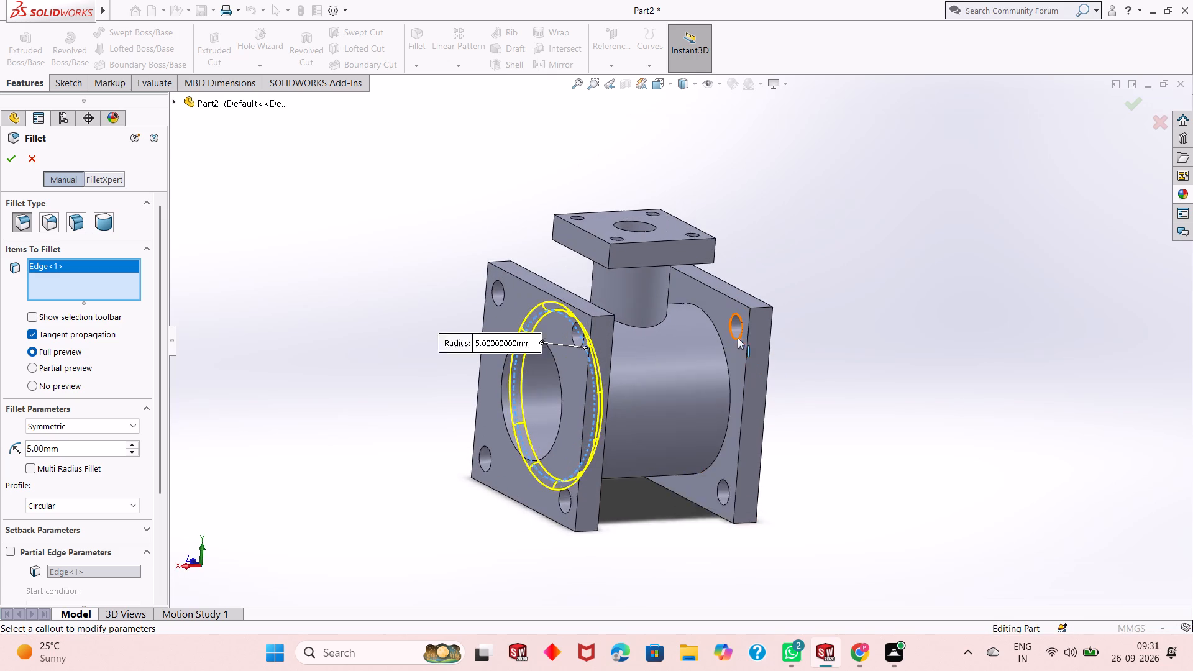
{"action": "scroll", "coordinate": [738, 338], "scroll_direction": "down", "scroll_amount": 2}
{"action": "left_click", "coordinate": [712, 352]}
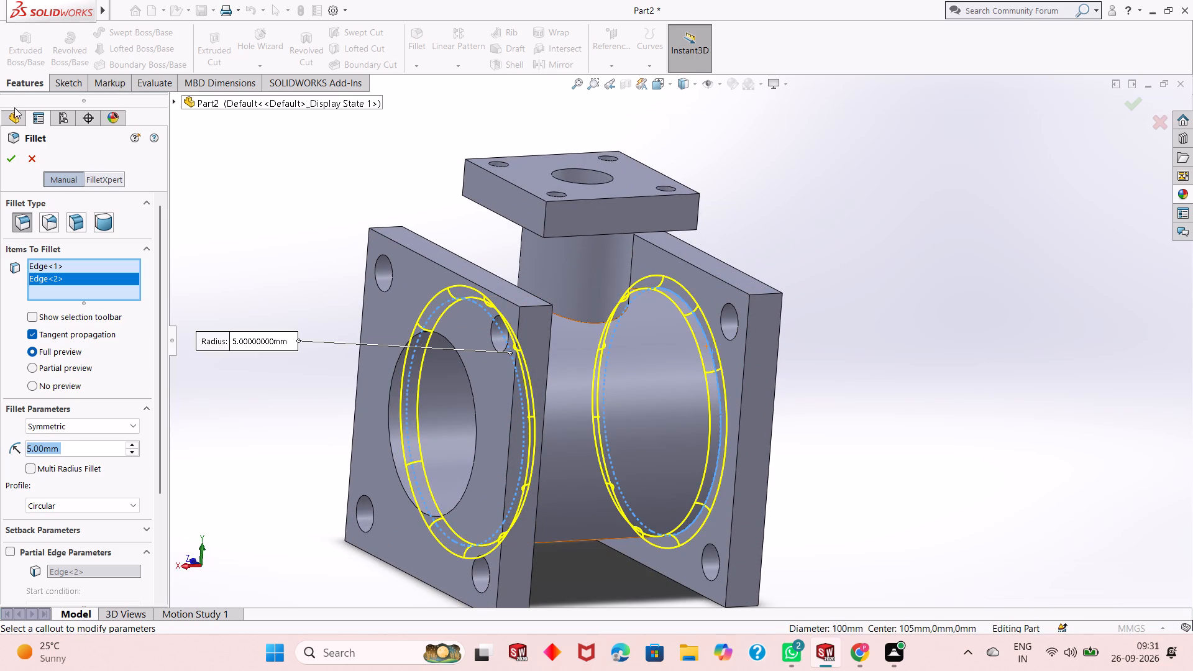
{"action": "left_click", "coordinate": [11, 155]}
{"action": "left_click", "coordinate": [825, 378]}
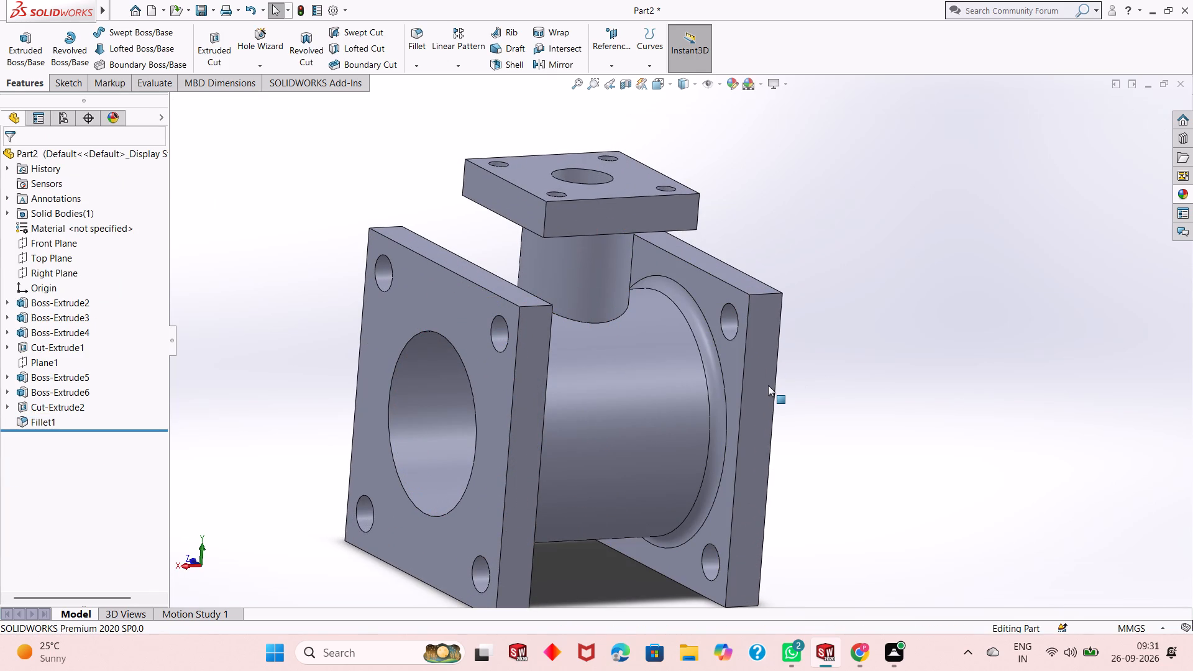
Examine from several angles the fillets between the main cylinder and the two end flanges.
{"action": "middle_click_drag", "start_coordinate": [720, 373], "coordinate": [645, 414]}
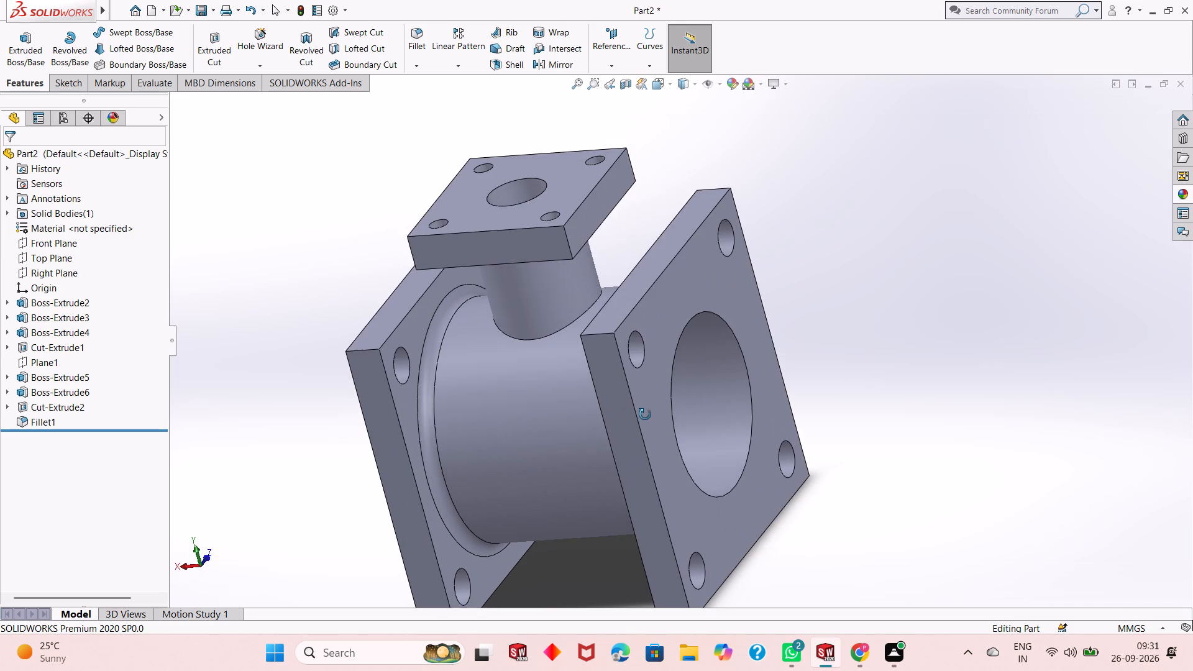
{"action": "middle_click_drag", "start_coordinate": [645, 414], "coordinate": [656, 397]}
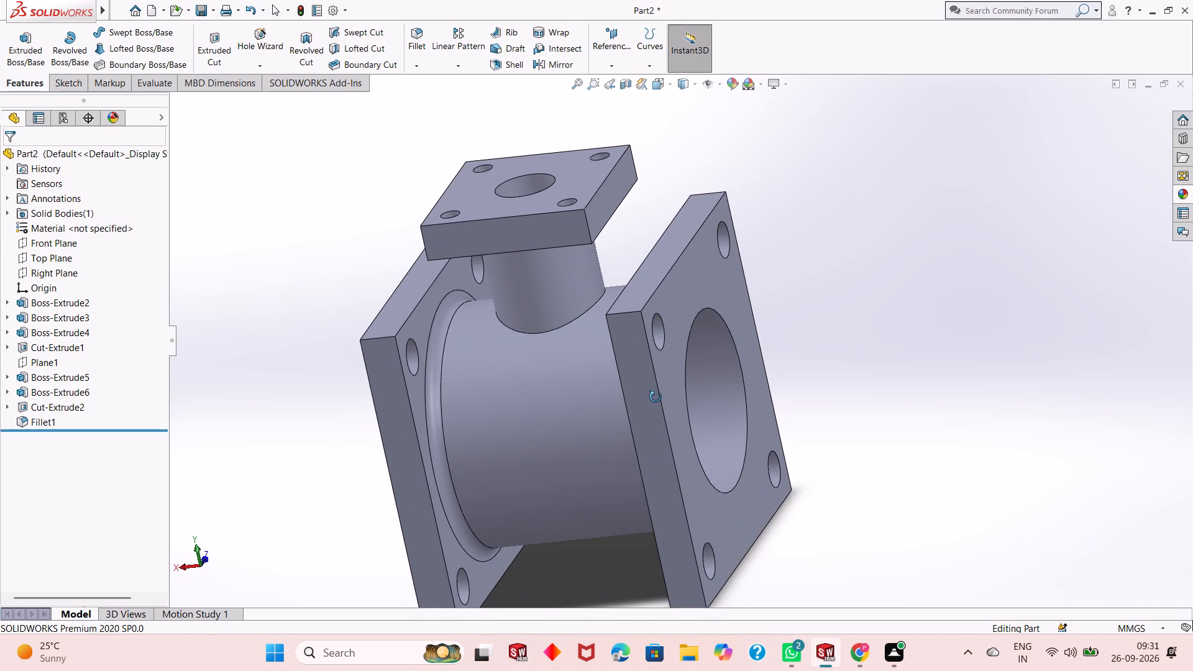
{"action": "middle_click_drag", "start_coordinate": [656, 397], "coordinate": [683, 387]}
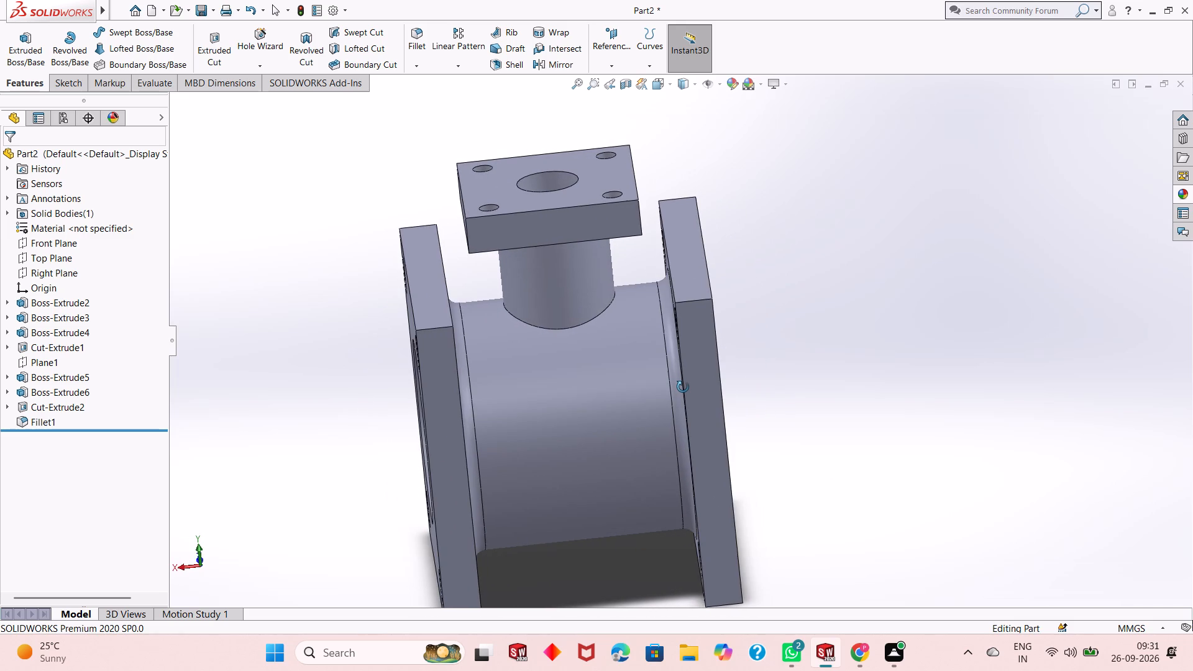
{"action": "middle_click_drag", "start_coordinate": [683, 387], "coordinate": [705, 347]}
{"action": "scroll", "coordinate": [706, 346], "scroll_direction": "down", "scroll_amount": 1}
{"action": "scroll", "coordinate": [694, 360], "scroll_direction": "up", "scroll_amount": 1}
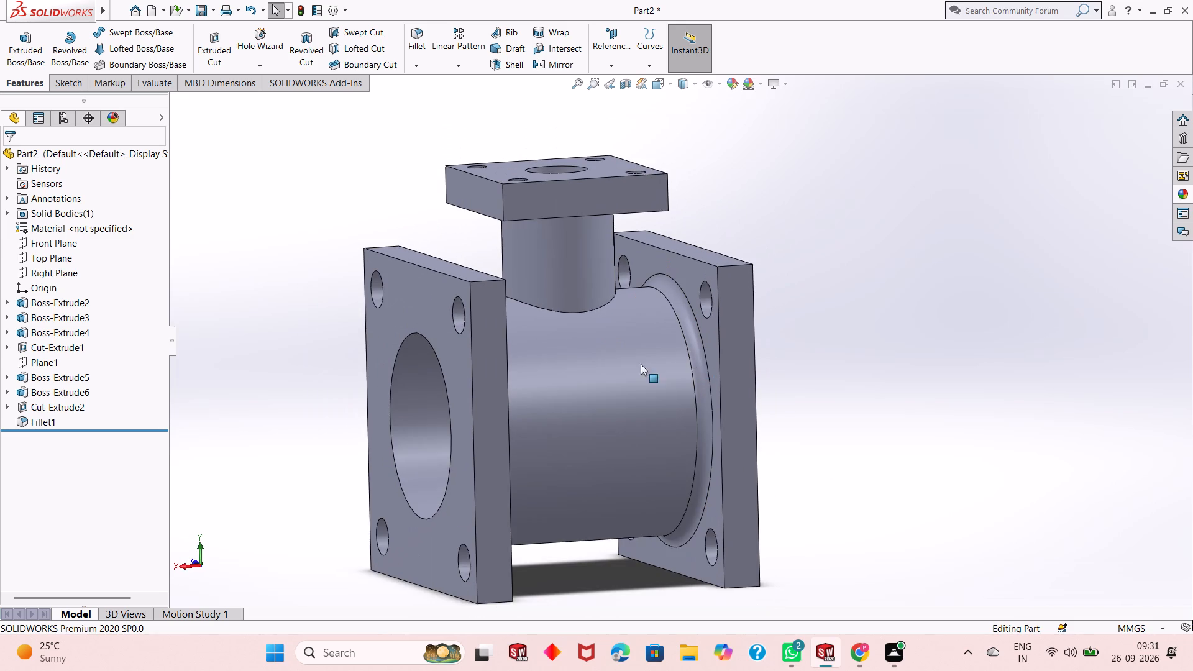
{"action": "scroll", "coordinate": [628, 363], "scroll_direction": "down", "scroll_amount": 1}
{"action": "scroll", "coordinate": [606, 332], "scroll_direction": "up", "scroll_amount": 1}
Round all eight corner edges of the two square end flanges with a 15 mm radius fillet.
{"action": "left_click", "coordinate": [417, 44]}
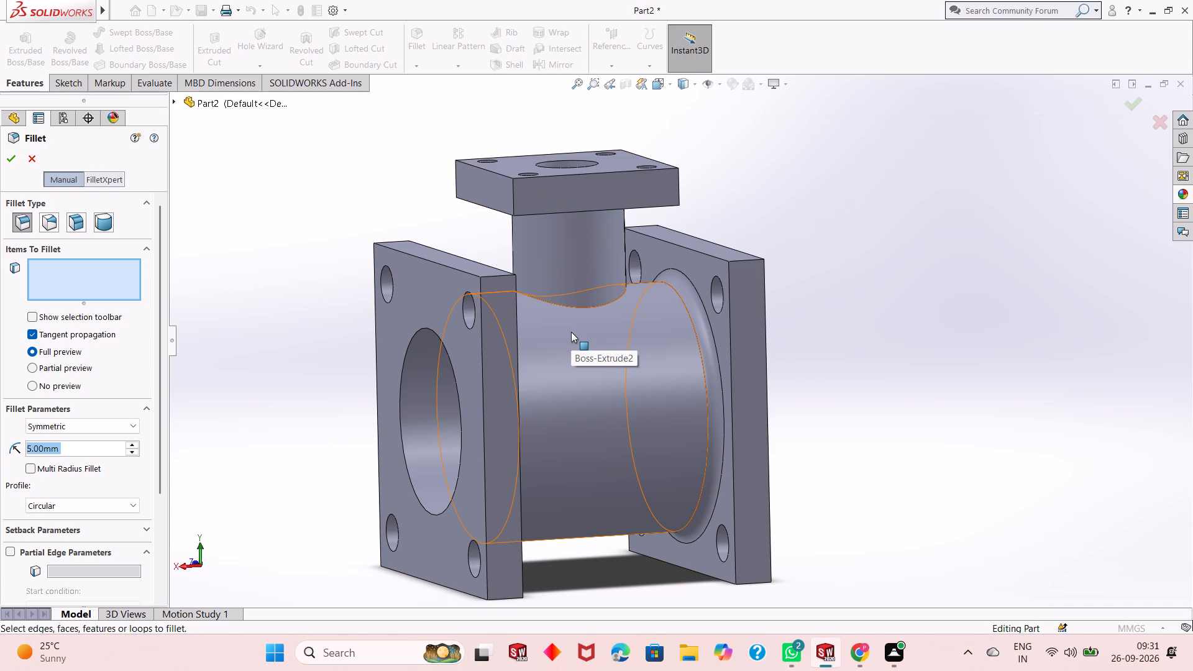
{"action": "type", "text": "15"}
{"action": "key", "text": "Return"}
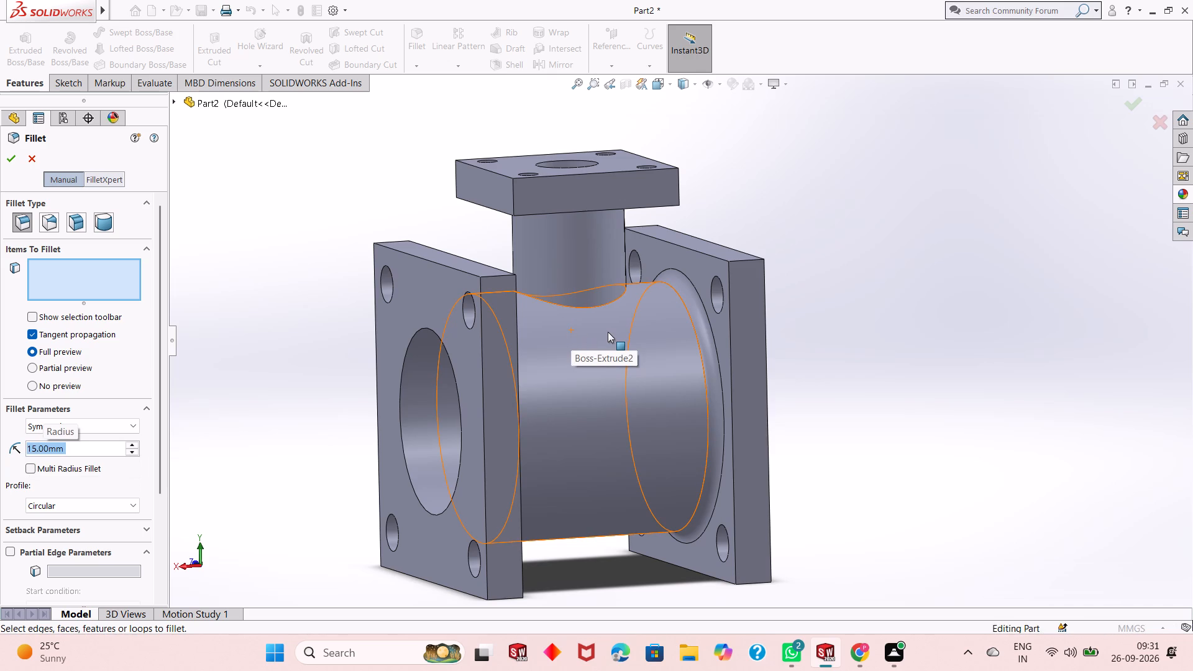
{"action": "scroll", "coordinate": [608, 332], "scroll_direction": "down", "scroll_amount": 1}
{"action": "scroll", "coordinate": [608, 332], "scroll_direction": "up", "scroll_amount": 2}
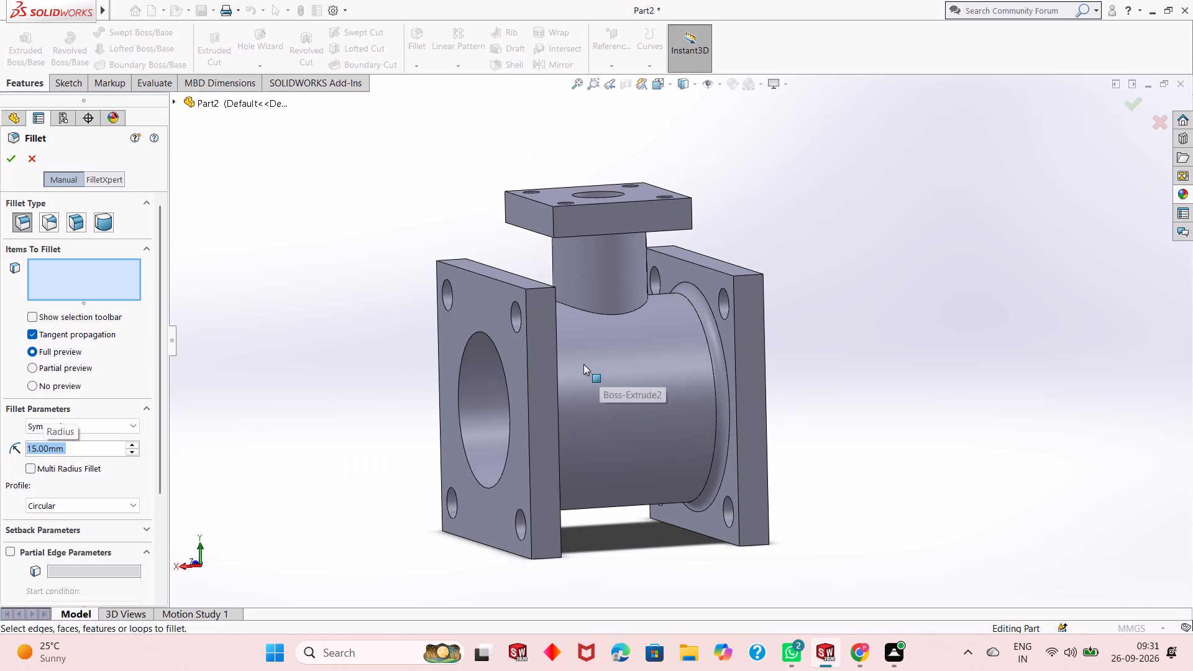
{"action": "middle_click_drag", "start_coordinate": [579, 357], "coordinate": [611, 424]}
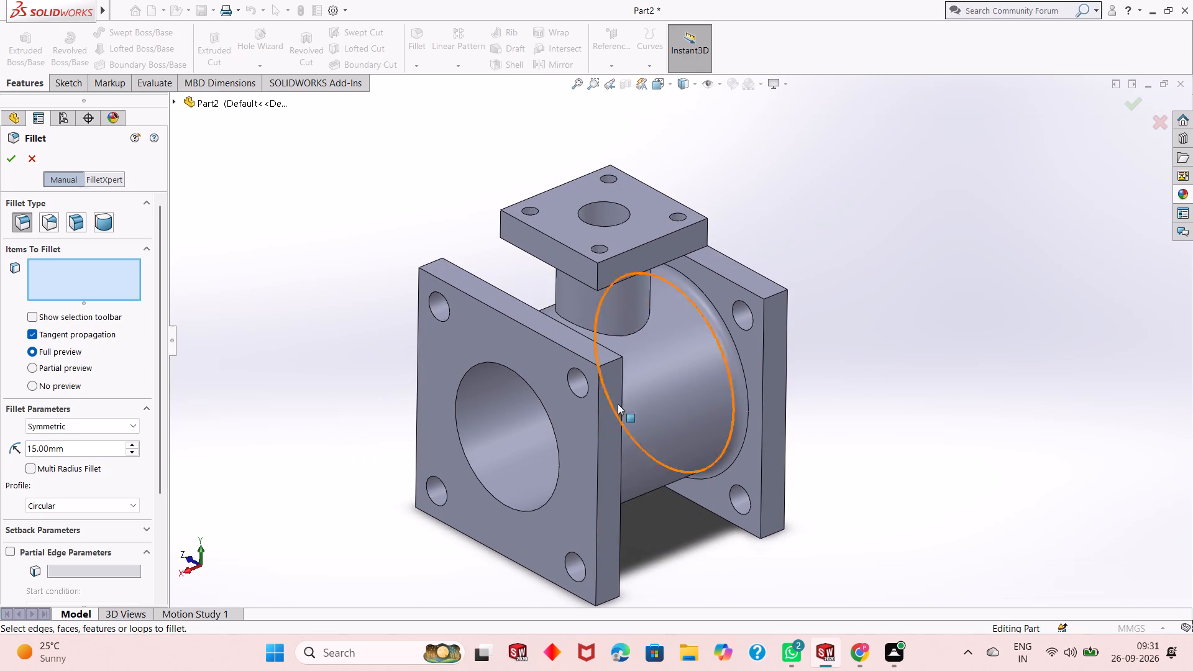
{"action": "left_click", "coordinate": [611, 360]}
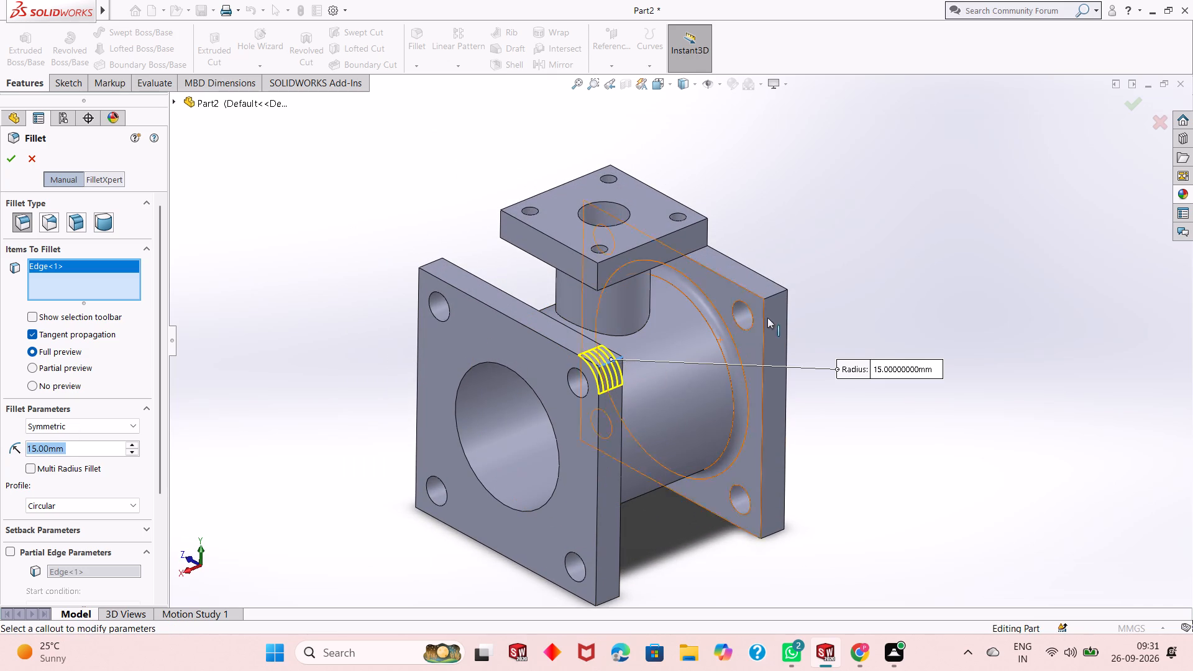
{"action": "left_click", "coordinate": [774, 294]}
{"action": "middle_click_drag", "start_coordinate": [674, 485], "coordinate": [675, 277]}
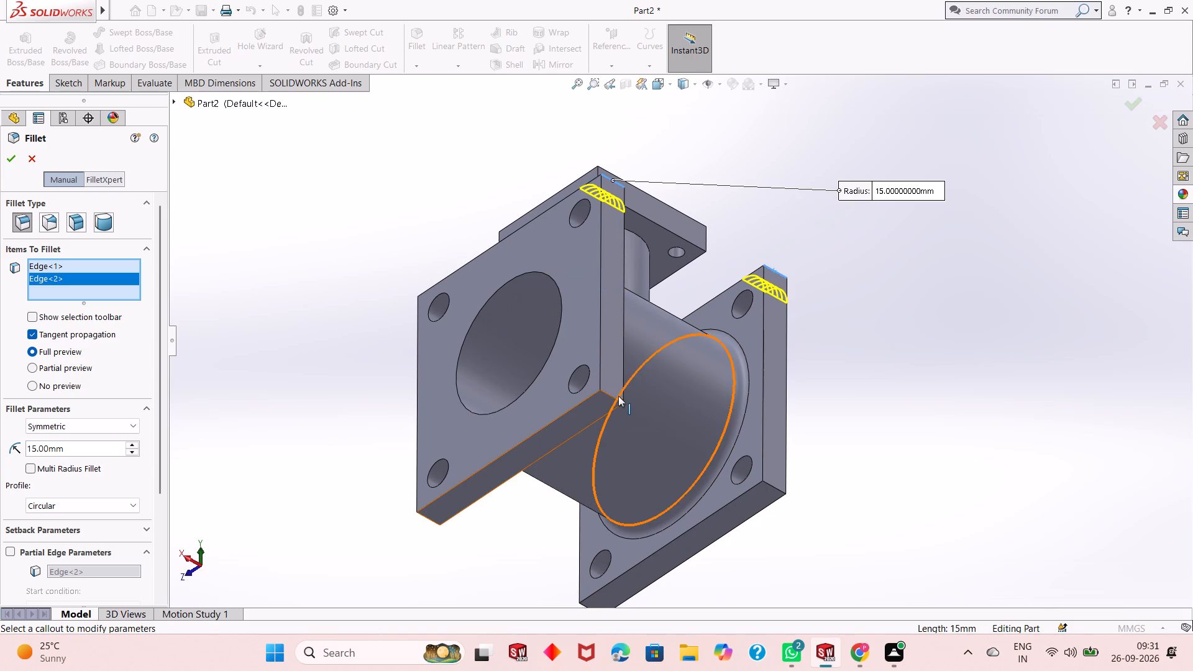
{"action": "left_click", "coordinate": [613, 395]}
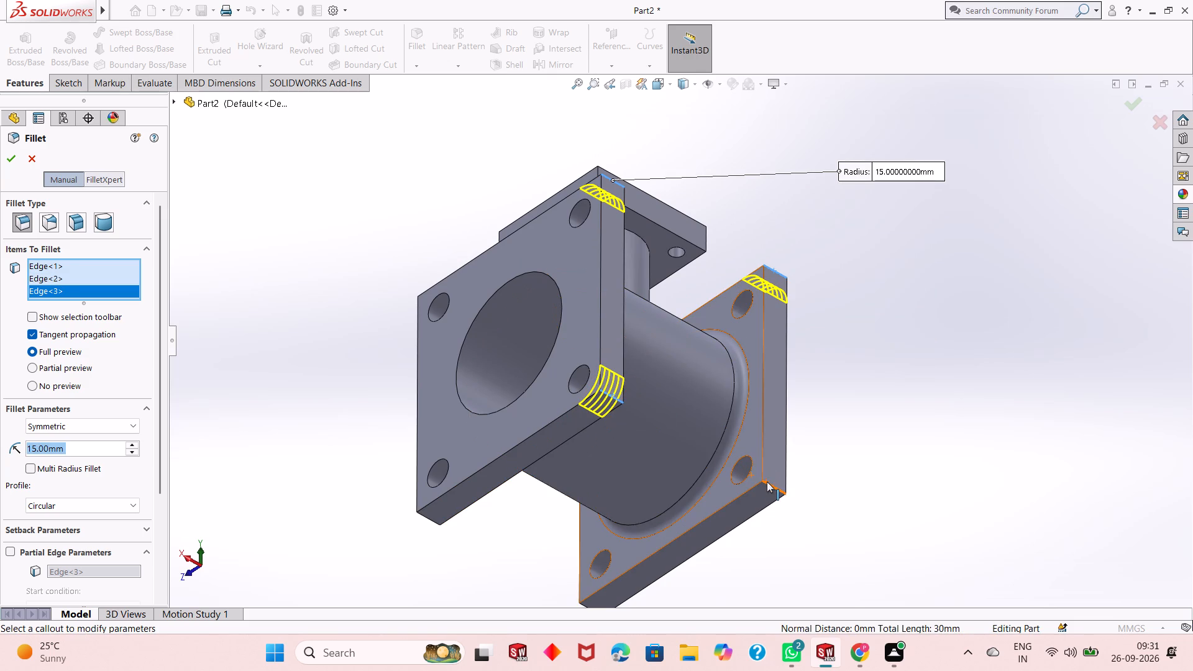
{"action": "left_click", "coordinate": [769, 483]}
{"action": "middle_click_drag", "start_coordinate": [570, 354], "coordinate": [649, 448]}
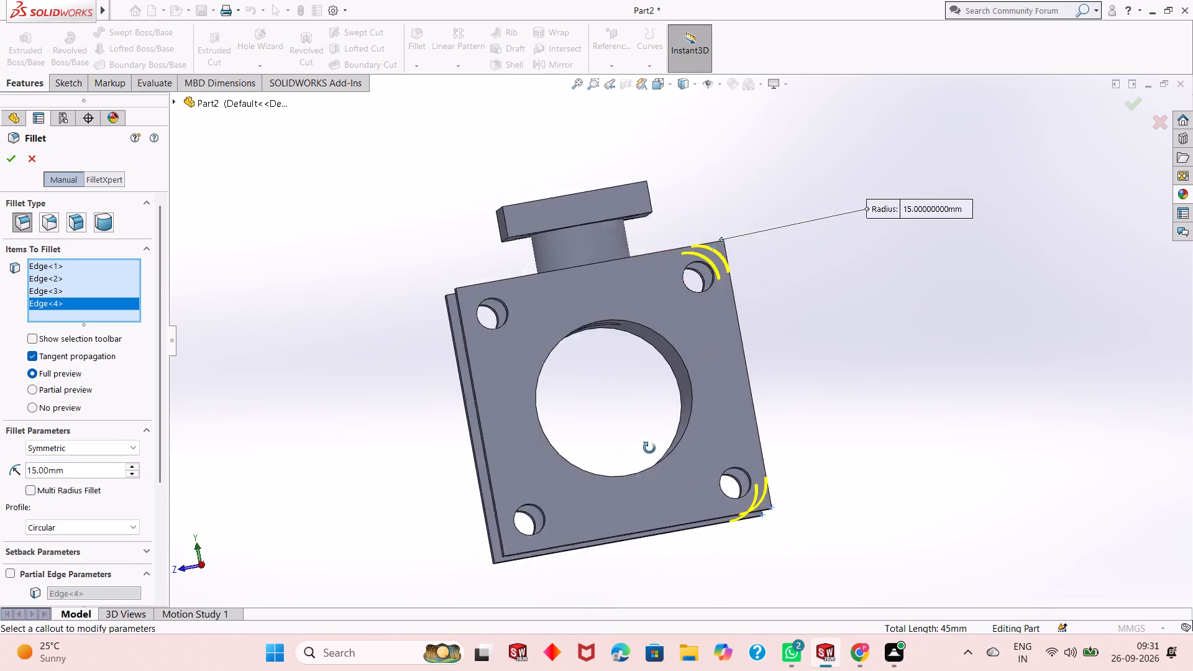
{"action": "middle_click_drag", "start_coordinate": [649, 448], "coordinate": [761, 473]}
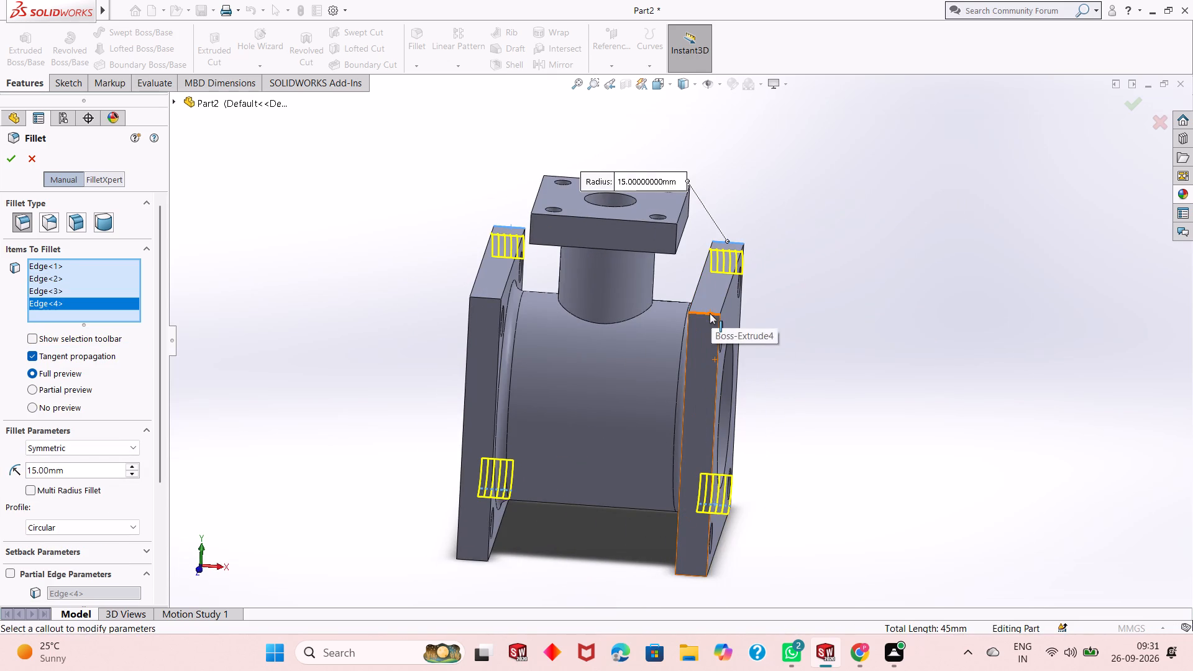
{"action": "left_click", "coordinate": [710, 314]}
{"action": "left_click", "coordinate": [488, 298]}
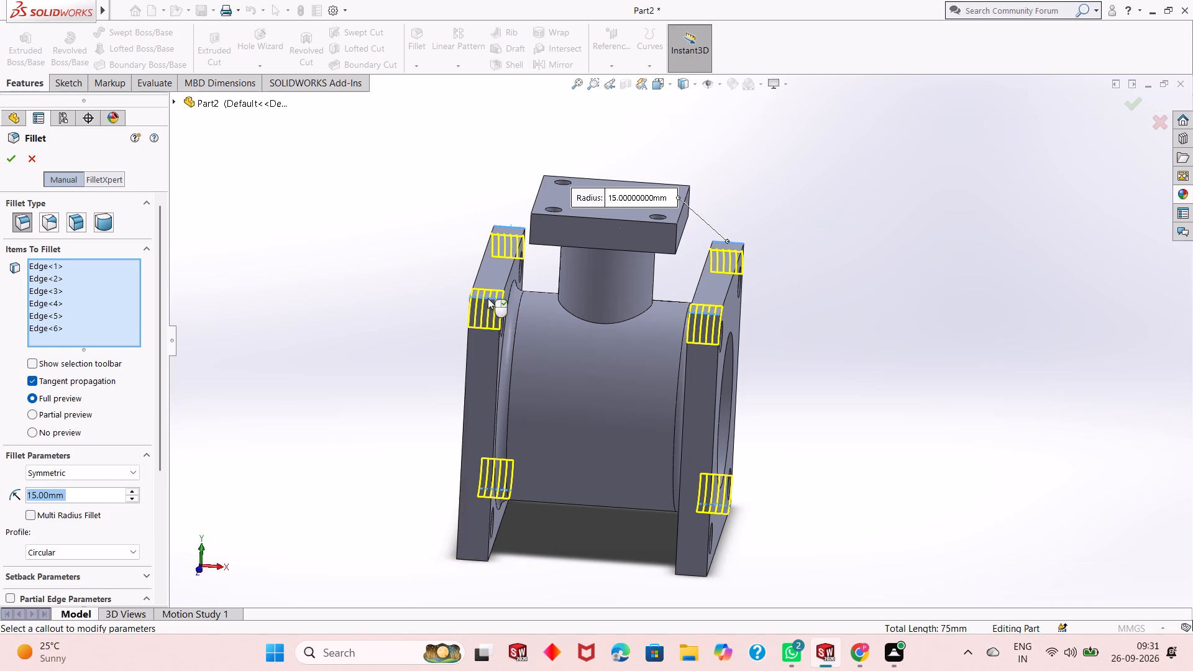
{"action": "middle_click_drag", "start_coordinate": [557, 547], "coordinate": [575, 377]}
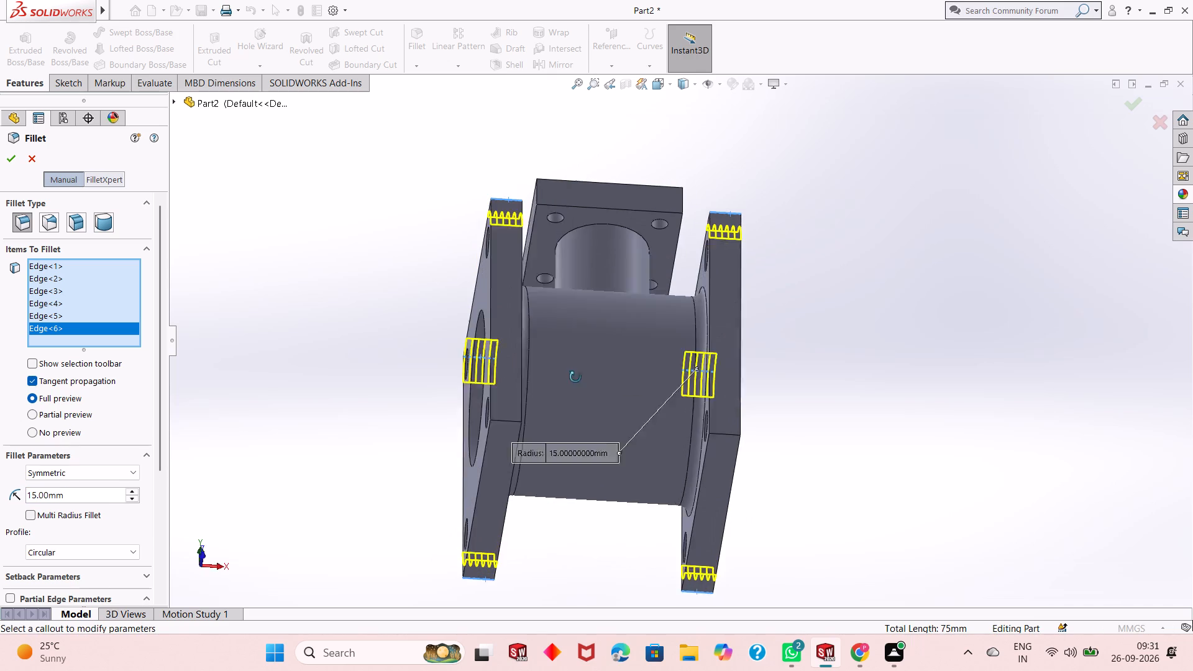
{"action": "middle_click_drag", "start_coordinate": [575, 377], "coordinate": [578, 356]}
{"action": "left_click", "coordinate": [525, 383]}
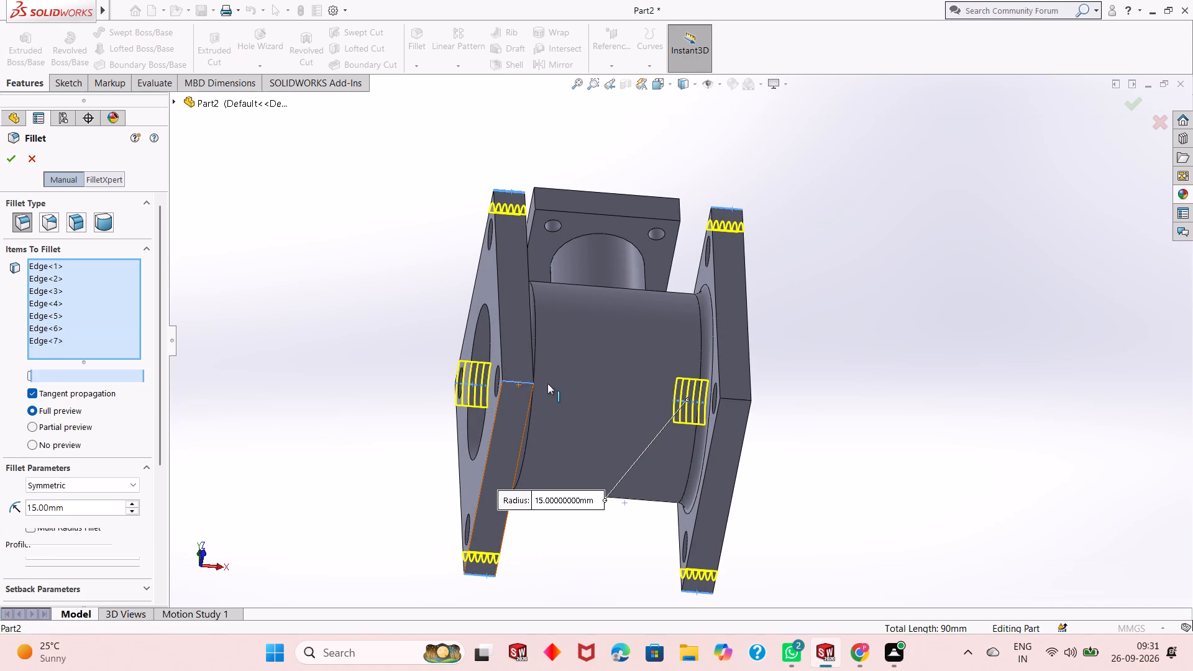
{"action": "left_click", "coordinate": [735, 399]}
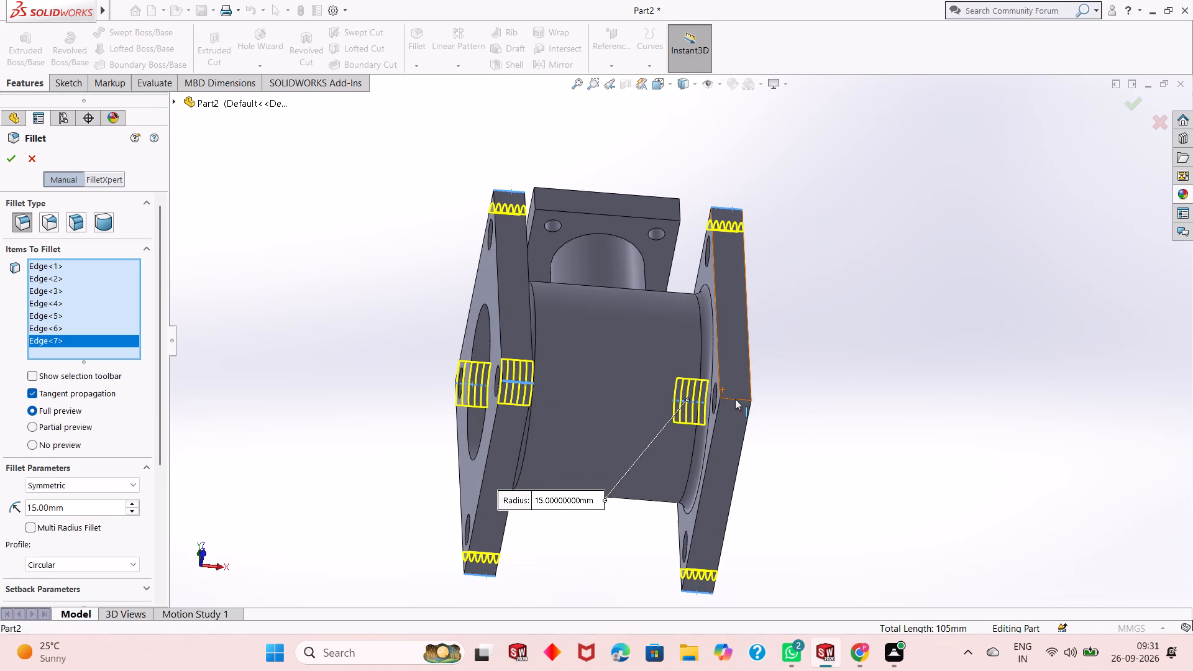
{"action": "middle_click_drag", "start_coordinate": [667, 330], "coordinate": [555, 492]}
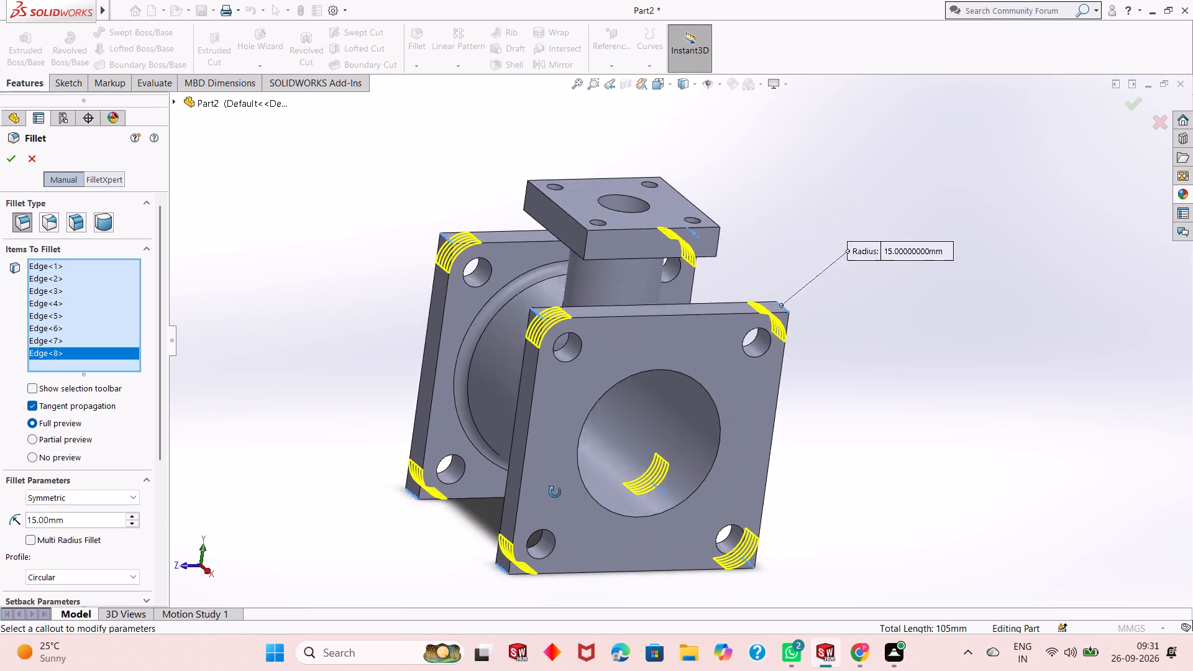
{"action": "middle_click_drag", "start_coordinate": [555, 492], "coordinate": [523, 495]}
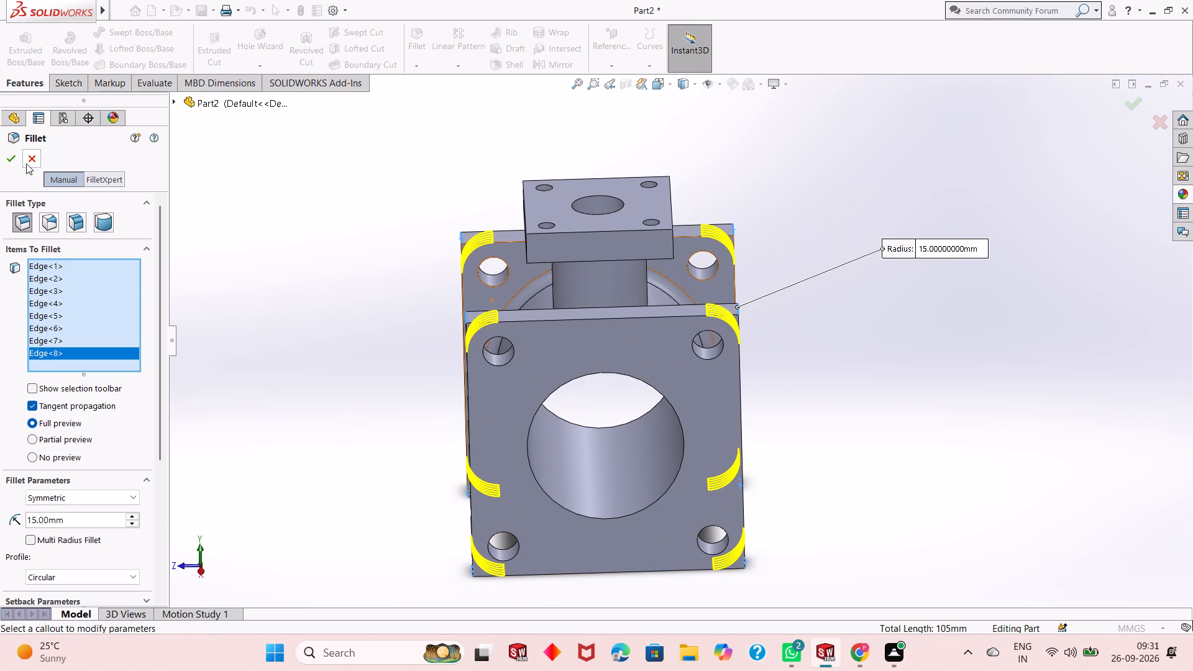
{"action": "left_click", "coordinate": [8, 163]}
{"action": "left_click", "coordinate": [293, 251]}
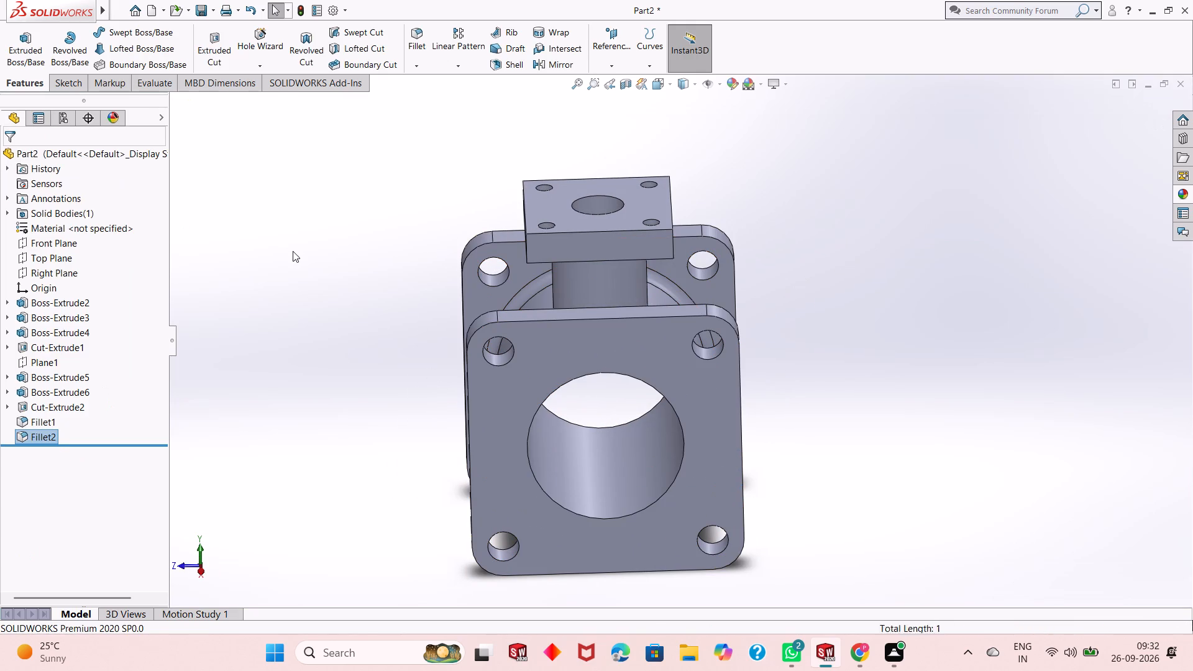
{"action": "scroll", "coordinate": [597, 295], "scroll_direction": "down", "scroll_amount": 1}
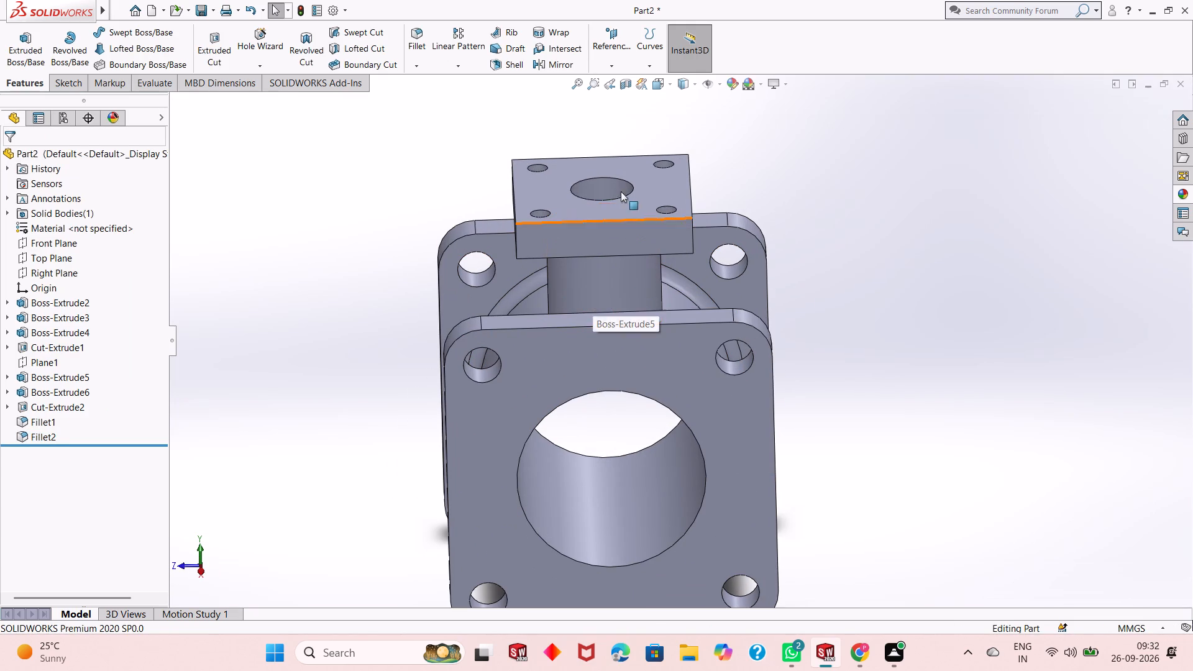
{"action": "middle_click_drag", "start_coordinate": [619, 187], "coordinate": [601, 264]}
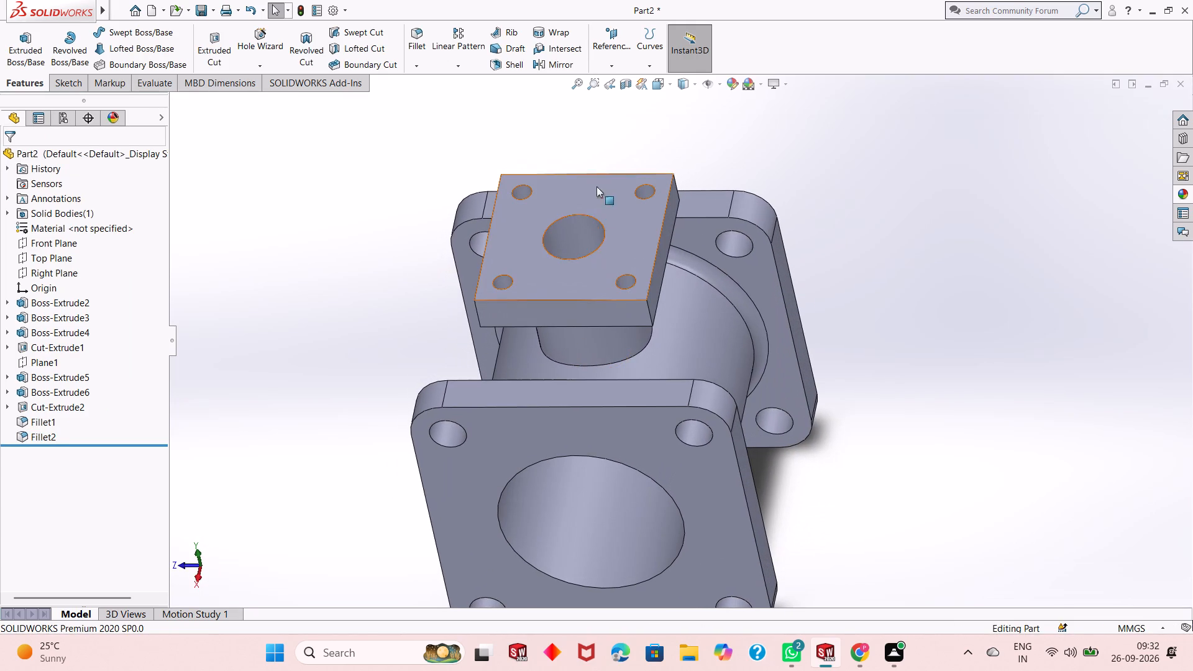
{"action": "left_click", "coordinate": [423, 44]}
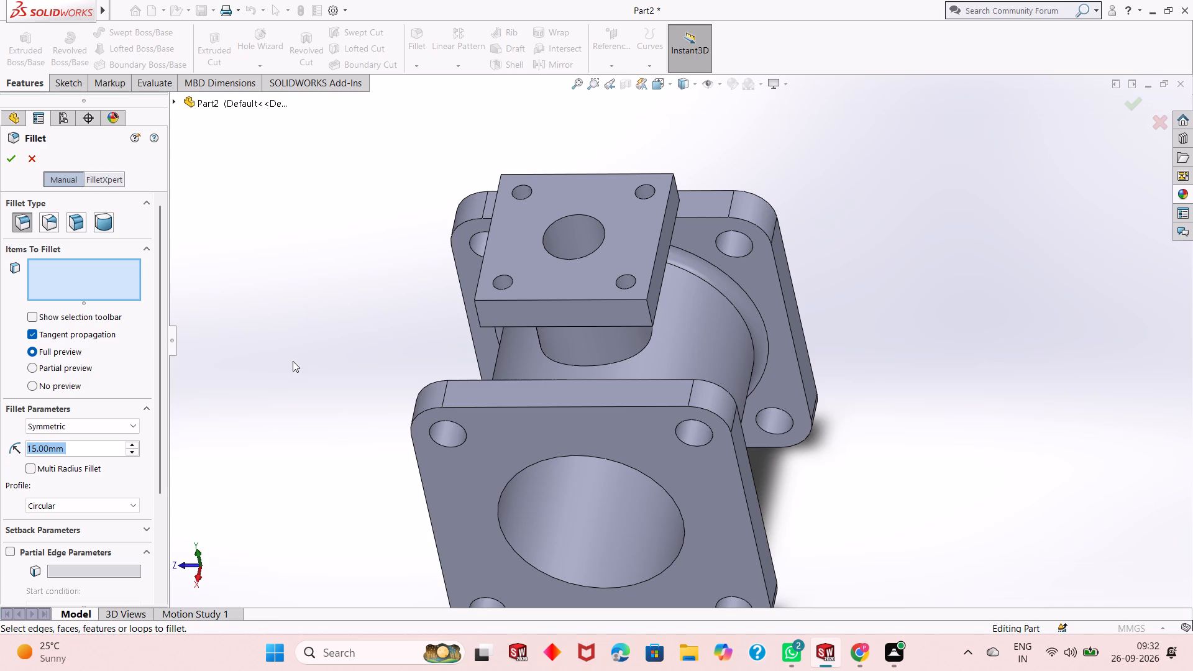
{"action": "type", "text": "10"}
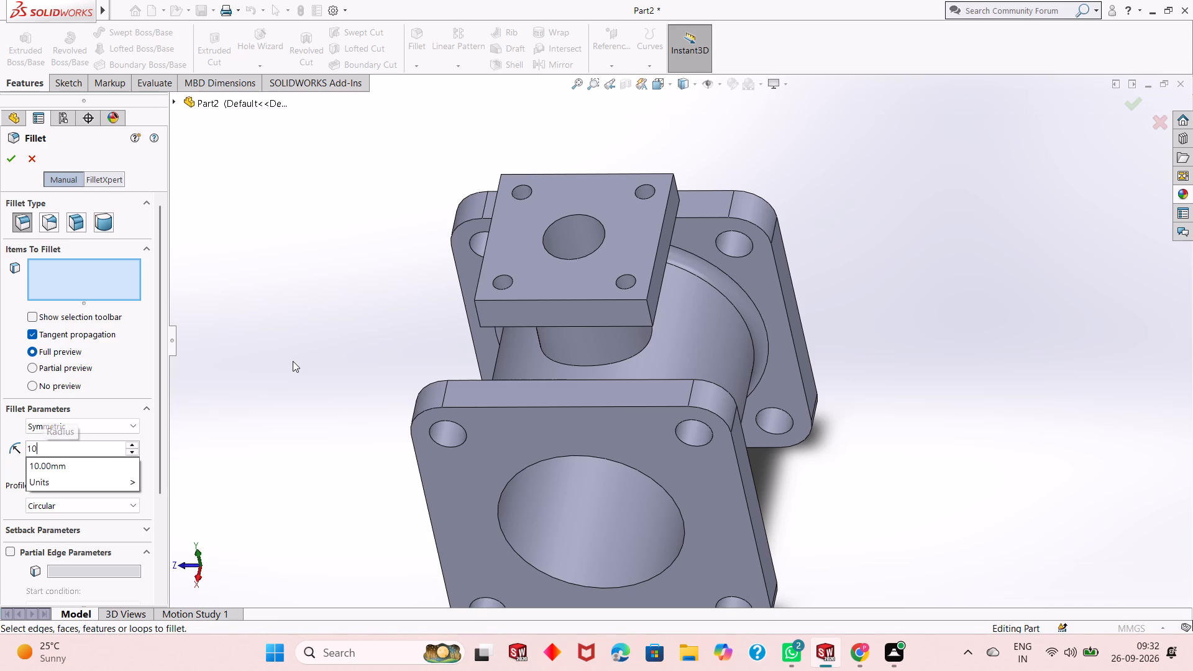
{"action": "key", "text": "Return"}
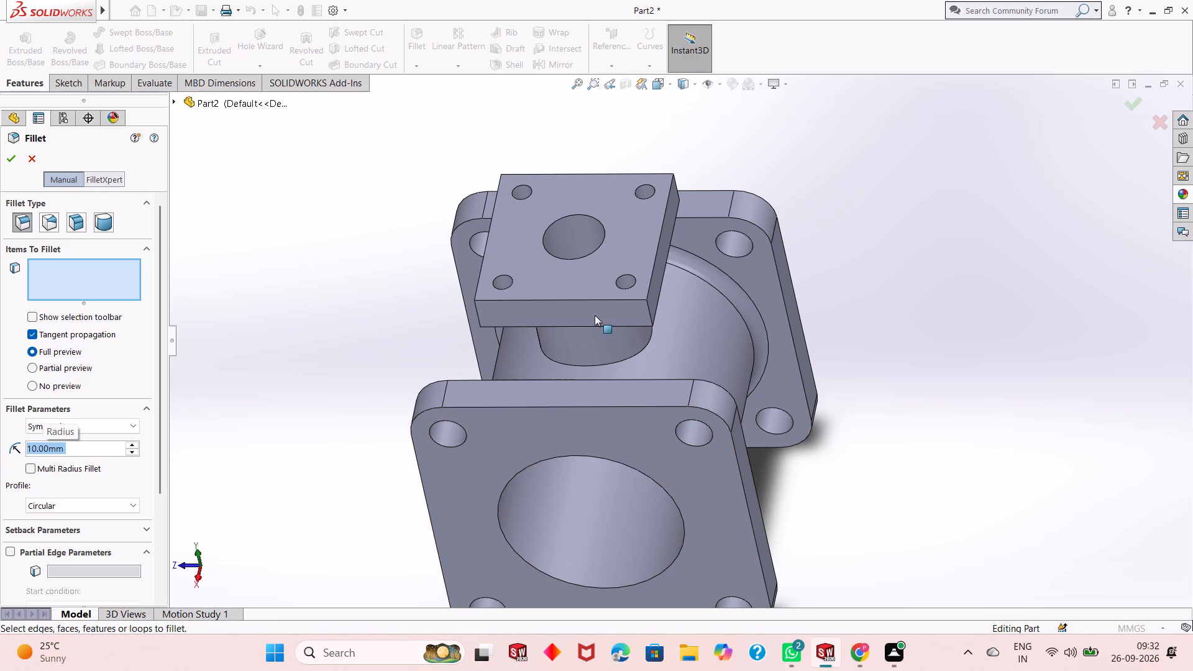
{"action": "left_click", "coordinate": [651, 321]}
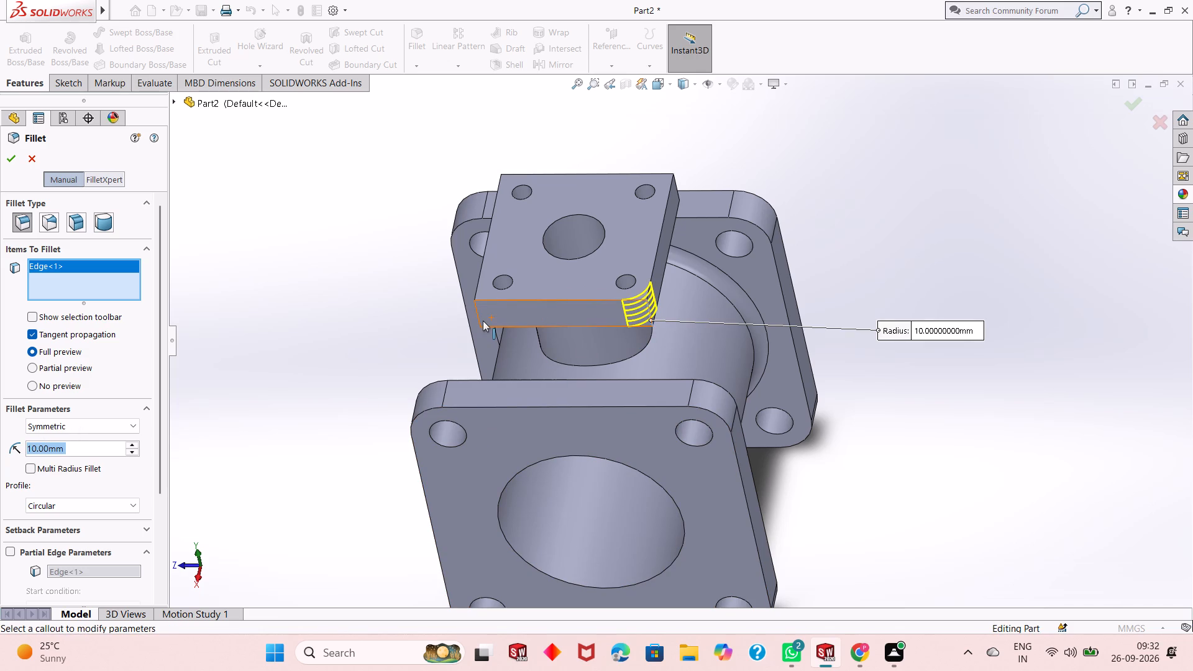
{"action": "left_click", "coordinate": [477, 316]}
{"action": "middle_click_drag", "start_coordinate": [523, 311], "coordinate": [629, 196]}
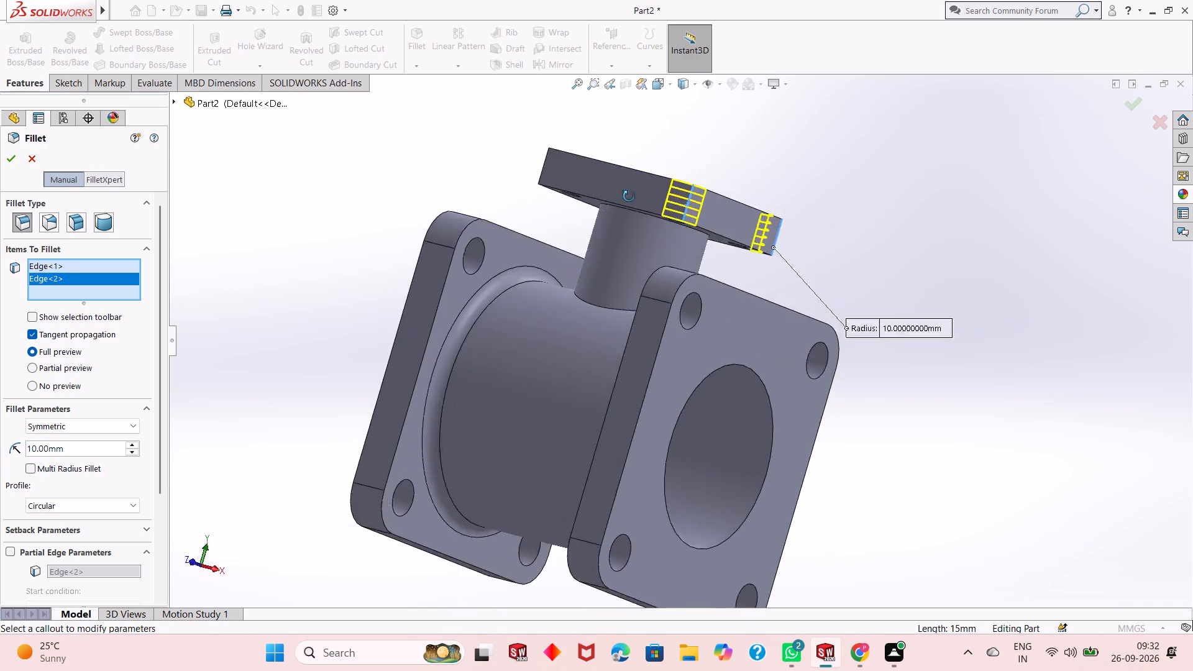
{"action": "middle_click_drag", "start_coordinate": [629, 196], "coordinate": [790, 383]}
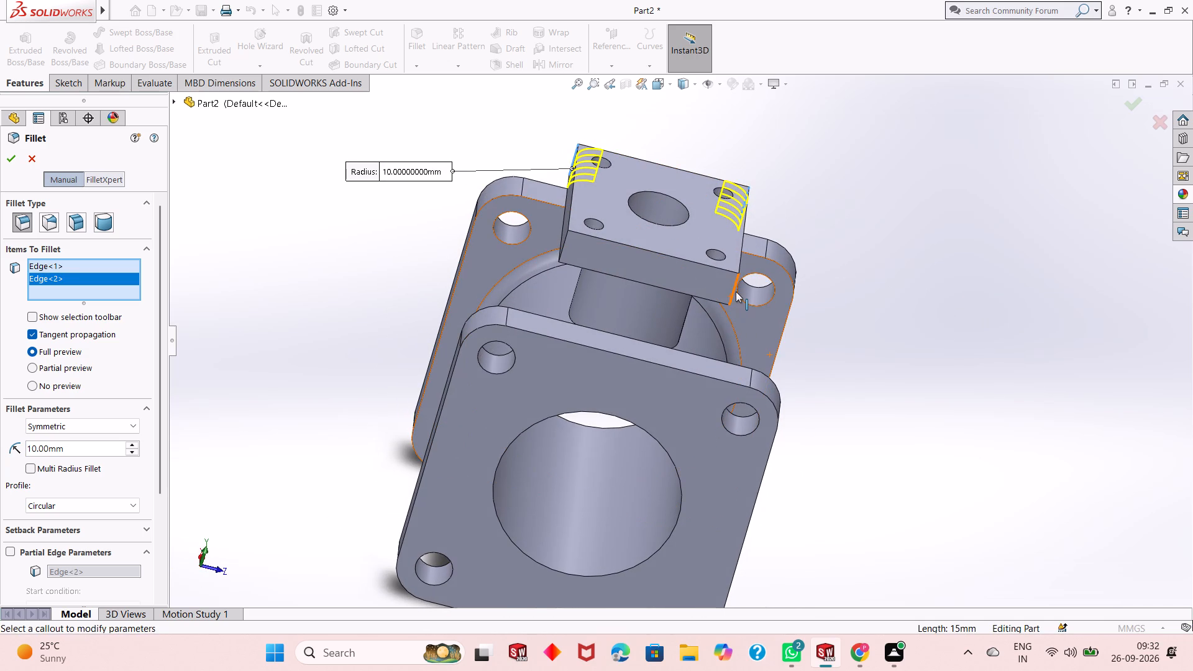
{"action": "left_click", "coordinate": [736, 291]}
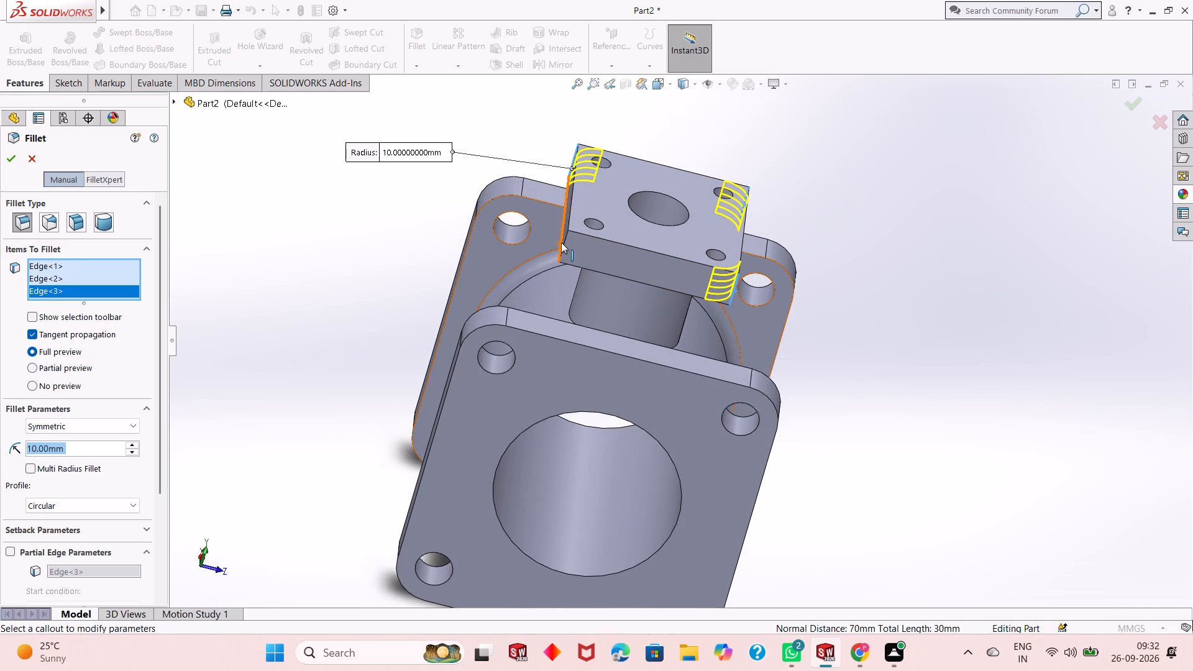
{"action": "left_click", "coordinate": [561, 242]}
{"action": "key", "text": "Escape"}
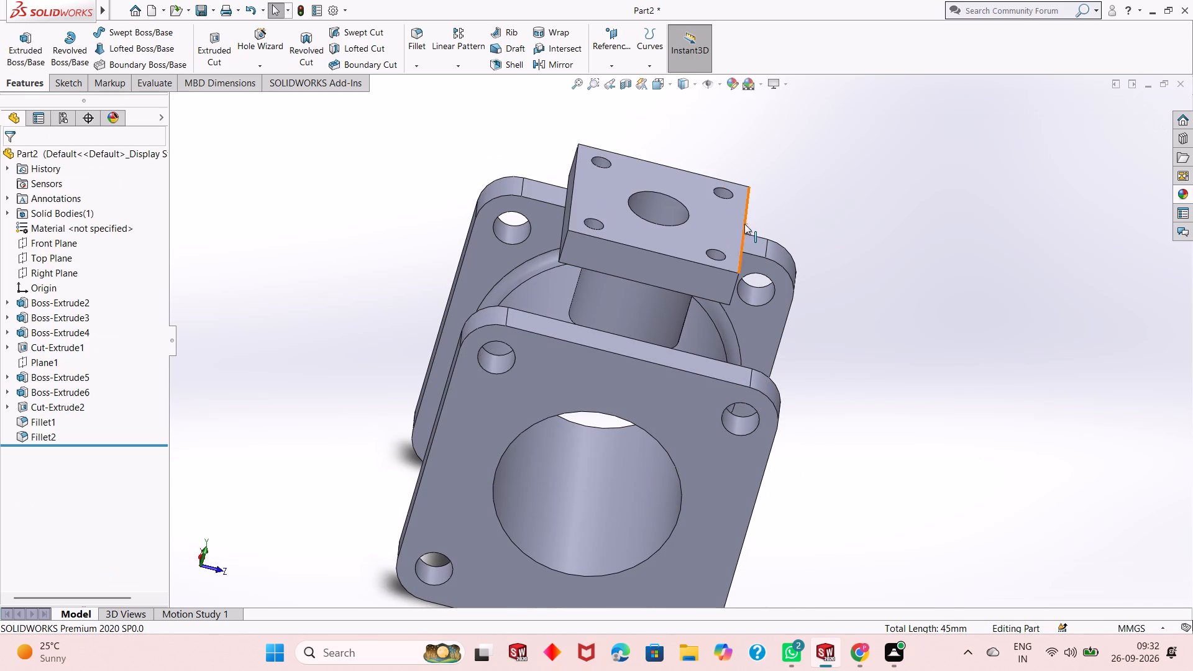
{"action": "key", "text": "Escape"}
Round the four corner edges of the branch's square flange with a 10 mm radius fillet.
{"action": "left_click", "coordinate": [416, 37]}
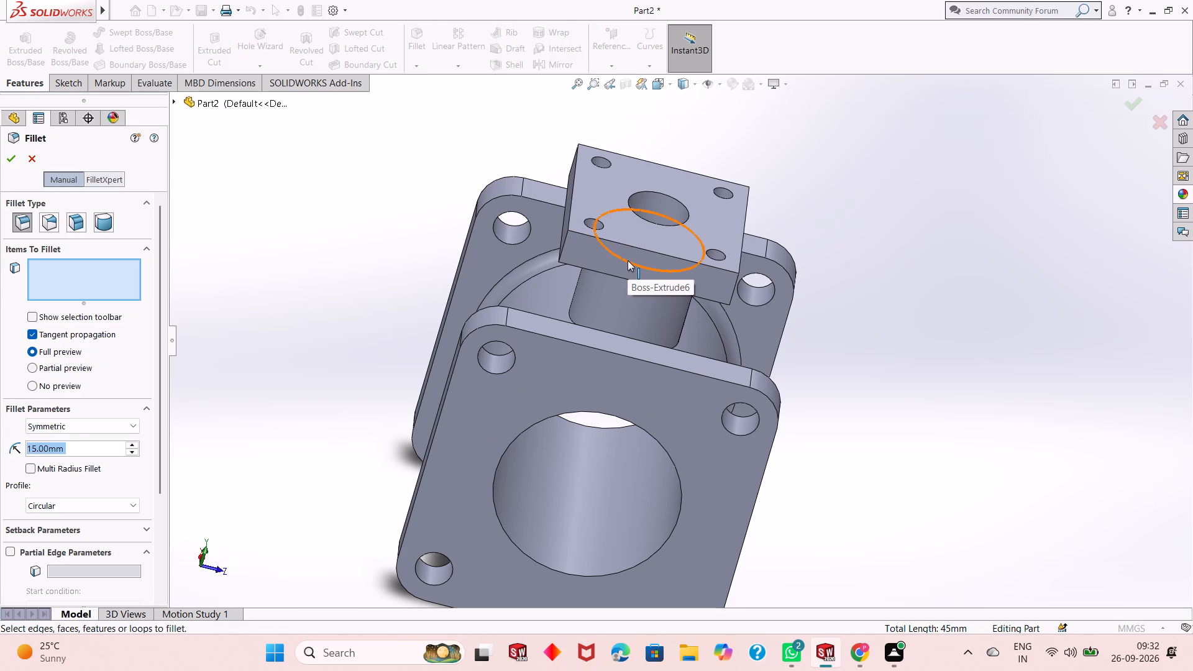
{"action": "type", "text": "10"}
{"action": "key", "text": "Return"}
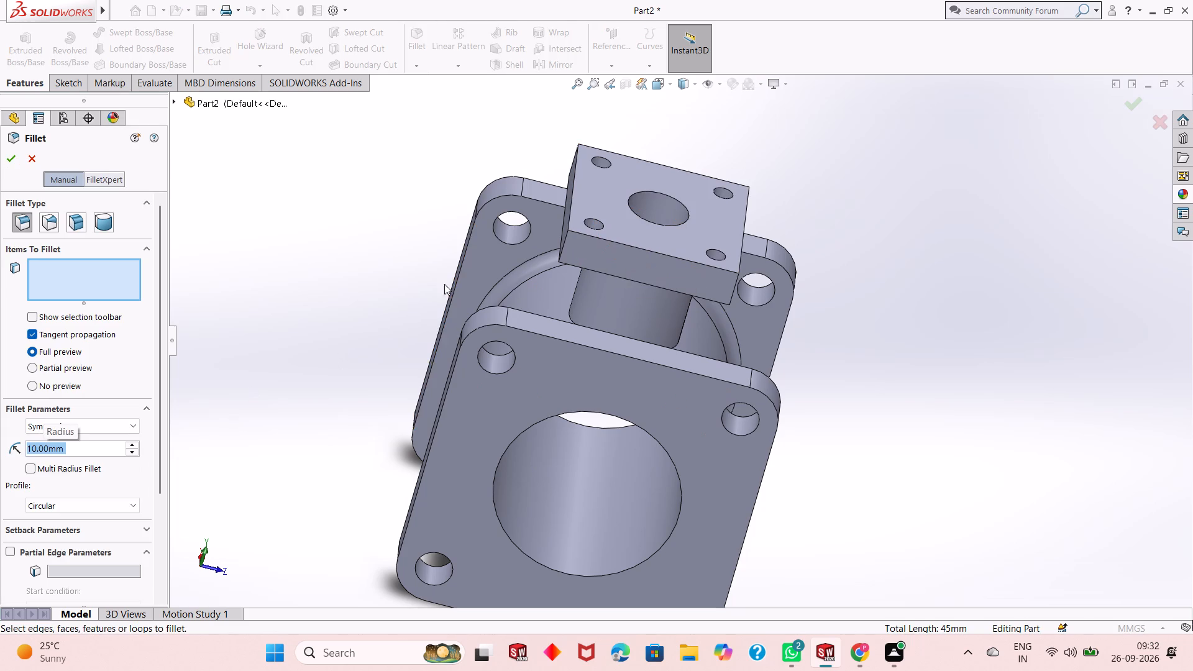
{"action": "left_click", "coordinate": [565, 242]}
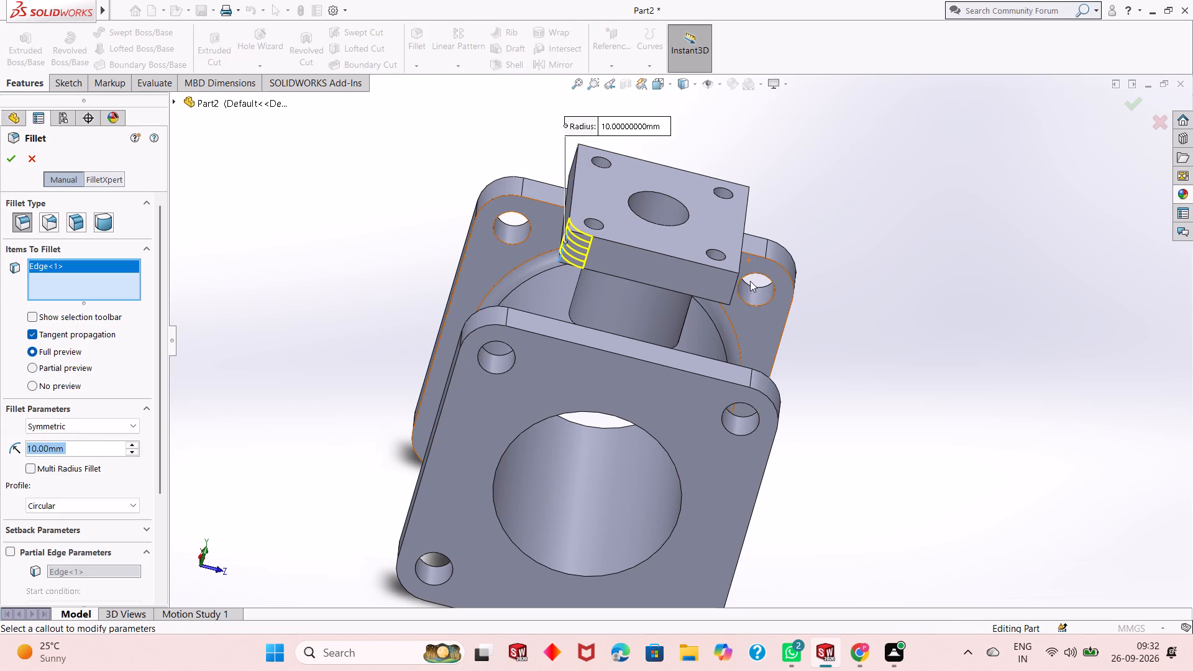
{"action": "left_click", "coordinate": [734, 285]}
{"action": "middle_click_drag", "start_coordinate": [723, 304], "coordinate": [719, 305]}
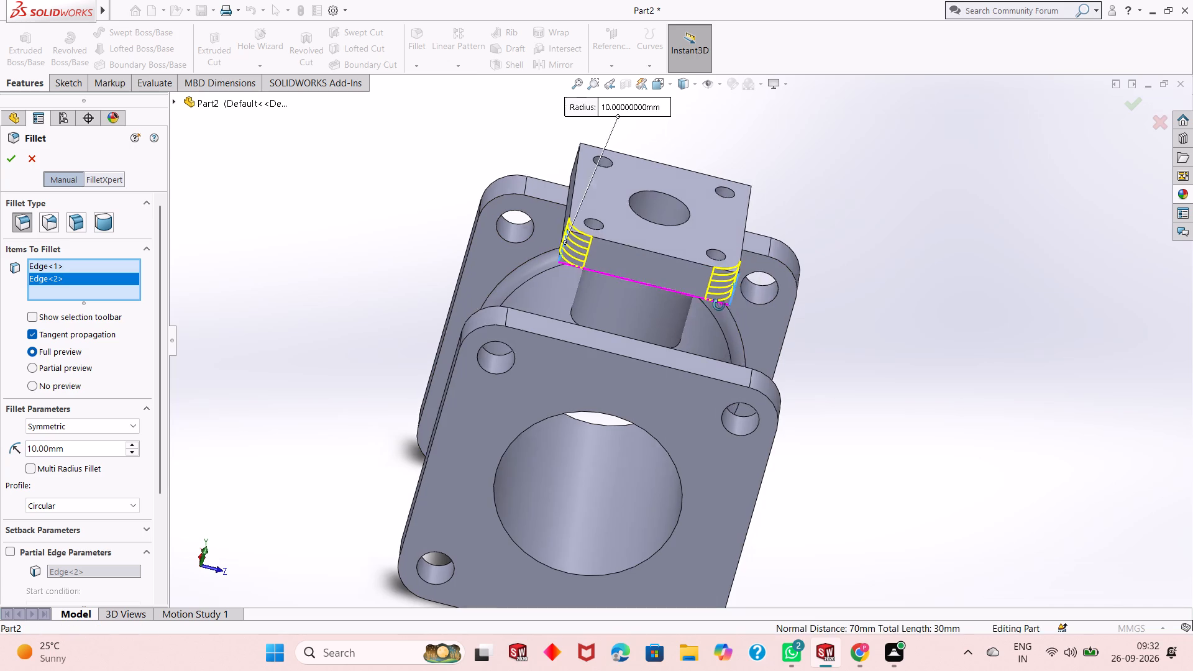
{"action": "middle_click_drag", "start_coordinate": [719, 305], "coordinate": [490, 359]}
{"action": "scroll", "coordinate": [509, 350], "scroll_direction": "up", "scroll_amount": 3}
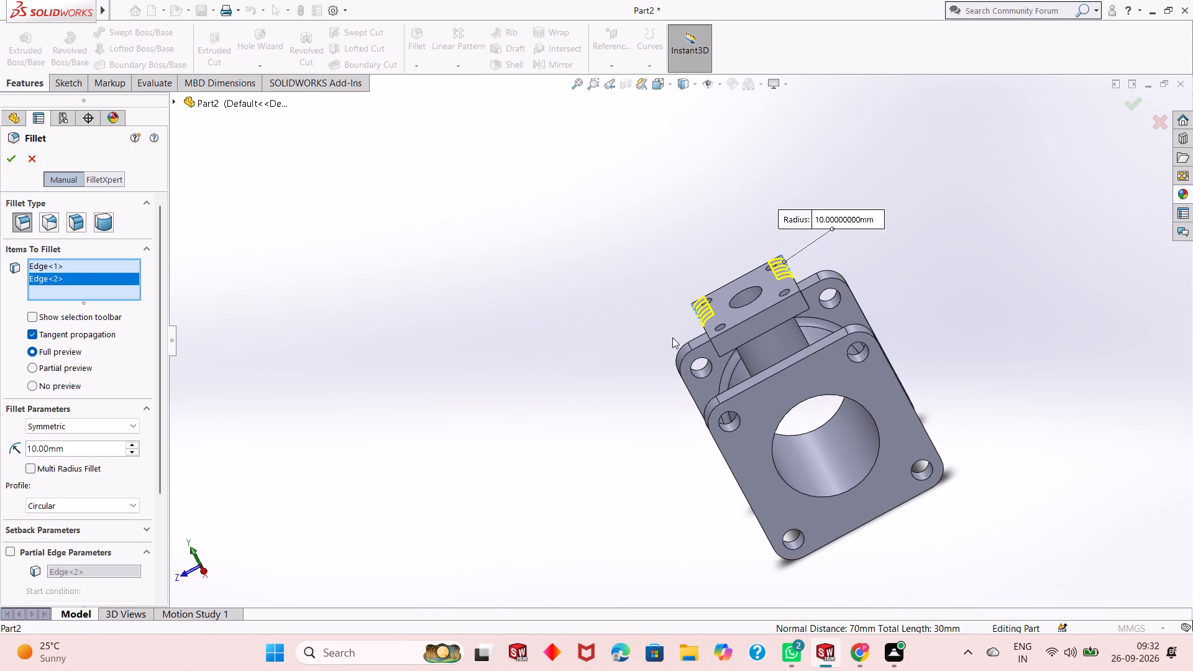
{"action": "middle_click_drag", "start_coordinate": [695, 342], "coordinate": [724, 342]}
{"action": "scroll", "coordinate": [794, 323], "scroll_direction": "down", "scroll_amount": 3}
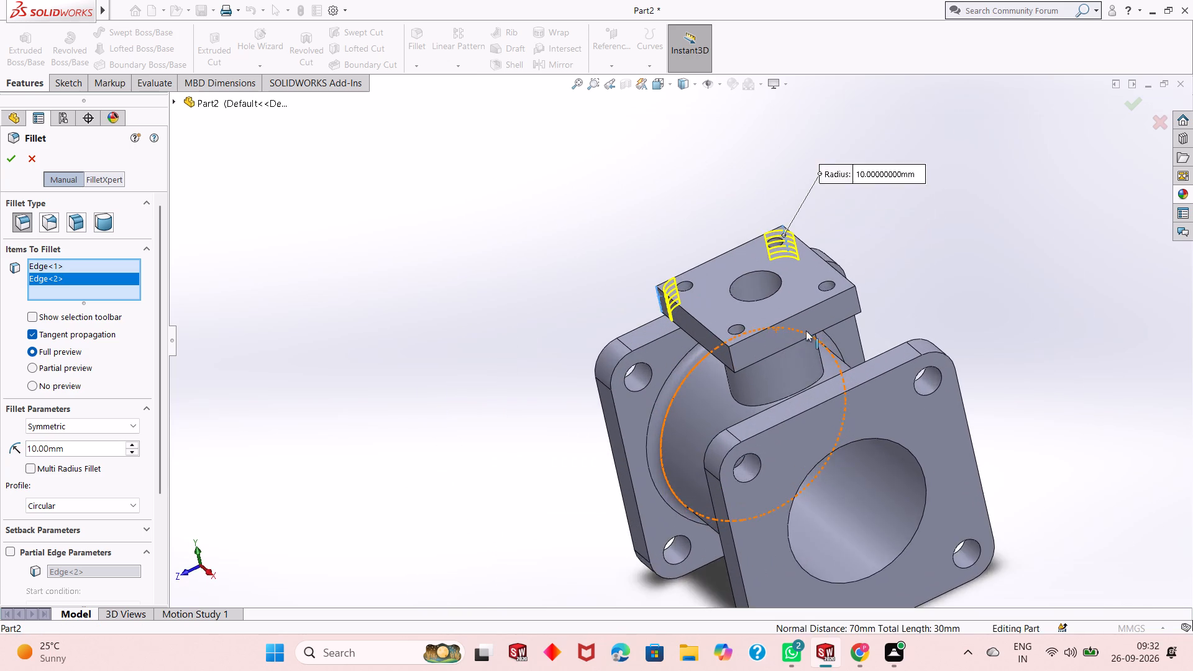
{"action": "left_click", "coordinate": [864, 291]}
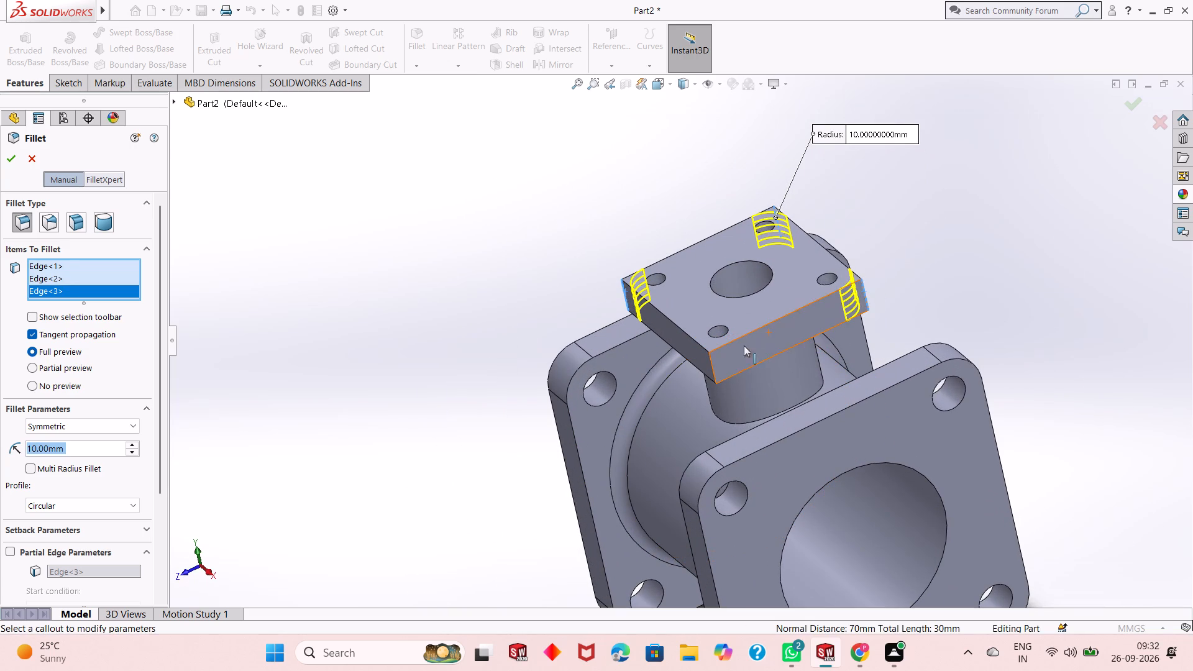
{"action": "left_click", "coordinate": [714, 370]}
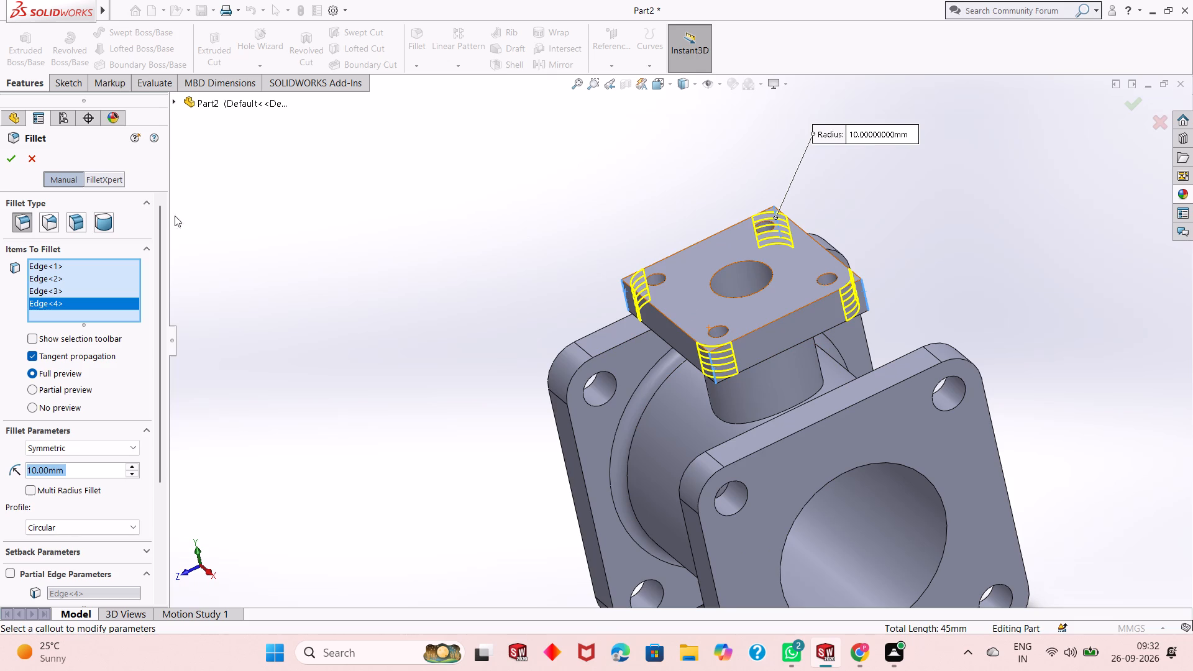
{"action": "left_click", "coordinate": [2, 158]}
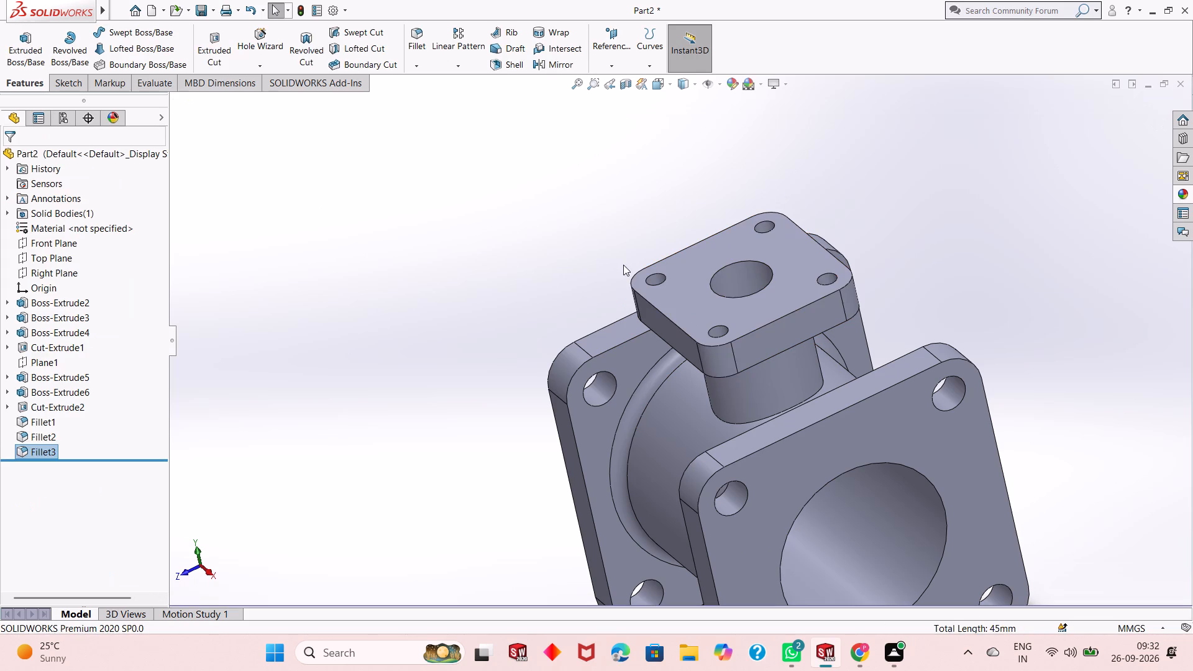
{"action": "left_click", "coordinate": [623, 265]}
Fillet the edge where the branch cylinder meets the main cylinder with a 5 mm radius.
{"action": "scroll", "coordinate": [608, 304], "scroll_direction": "up", "scroll_amount": 1}
{"action": "scroll", "coordinate": [754, 345], "scroll_direction": "down", "scroll_amount": 2}
{"action": "middle_click_drag", "start_coordinate": [724, 375], "coordinate": [741, 373]}
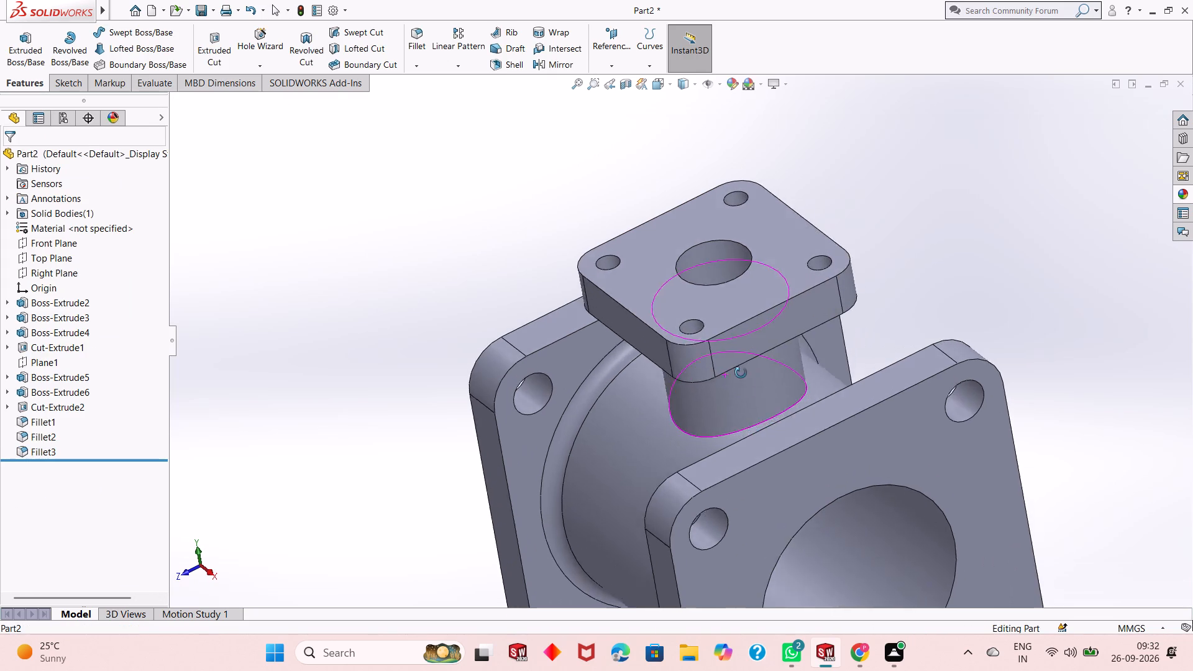
{"action": "middle_click_drag", "start_coordinate": [741, 373], "coordinate": [872, 207]}
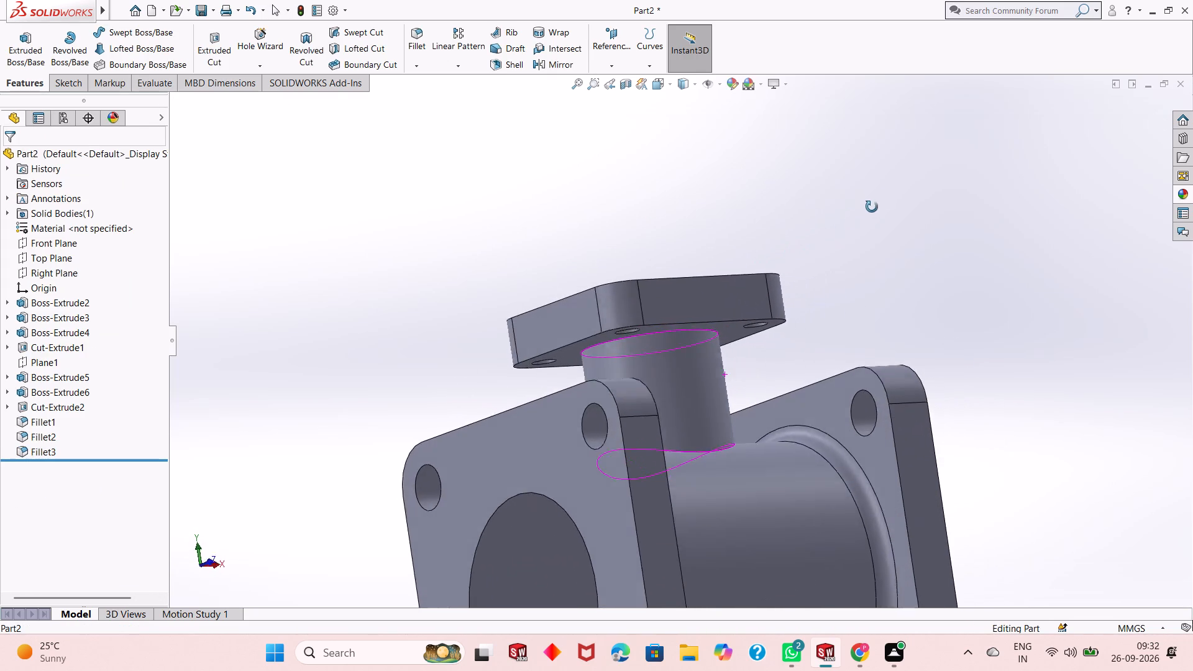
{"action": "middle_click_drag", "start_coordinate": [872, 207], "coordinate": [901, 285]}
{"action": "scroll", "coordinate": [731, 365], "scroll_direction": "up", "scroll_amount": 2}
{"action": "middle_click_drag", "start_coordinate": [733, 352], "coordinate": [733, 411]}
{"action": "scroll", "coordinate": [727, 439], "scroll_direction": "up", "scroll_amount": 2}
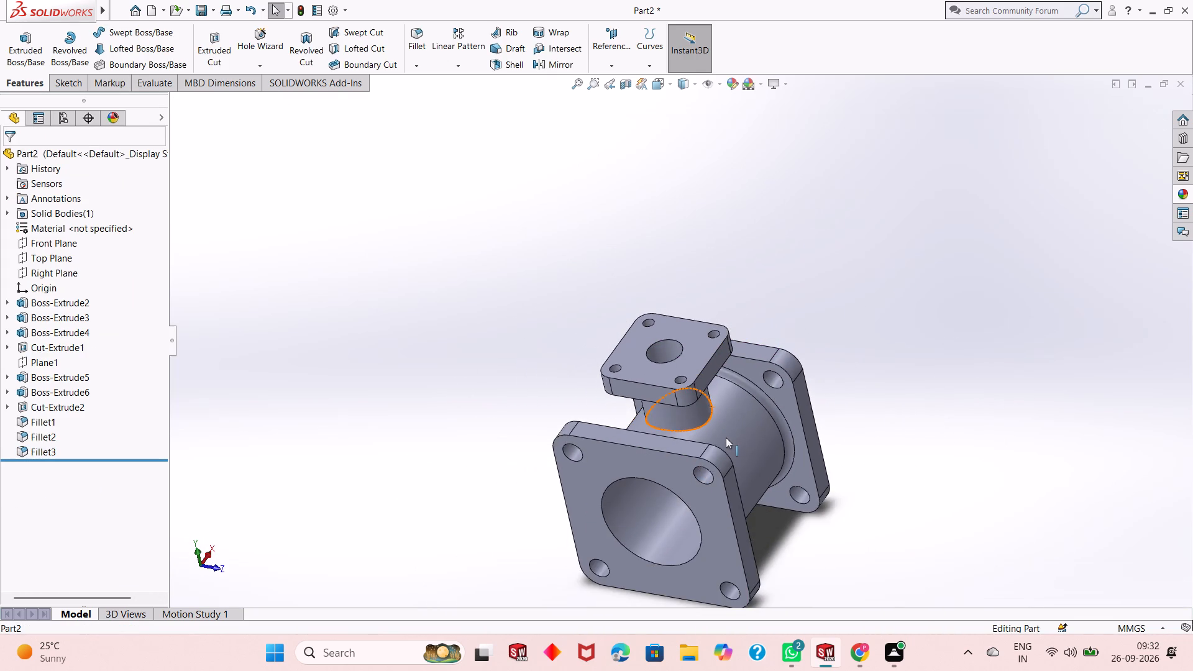
{"action": "scroll", "coordinate": [726, 432], "scroll_direction": "down", "scroll_amount": 5}
{"action": "left_click", "coordinate": [419, 32]}
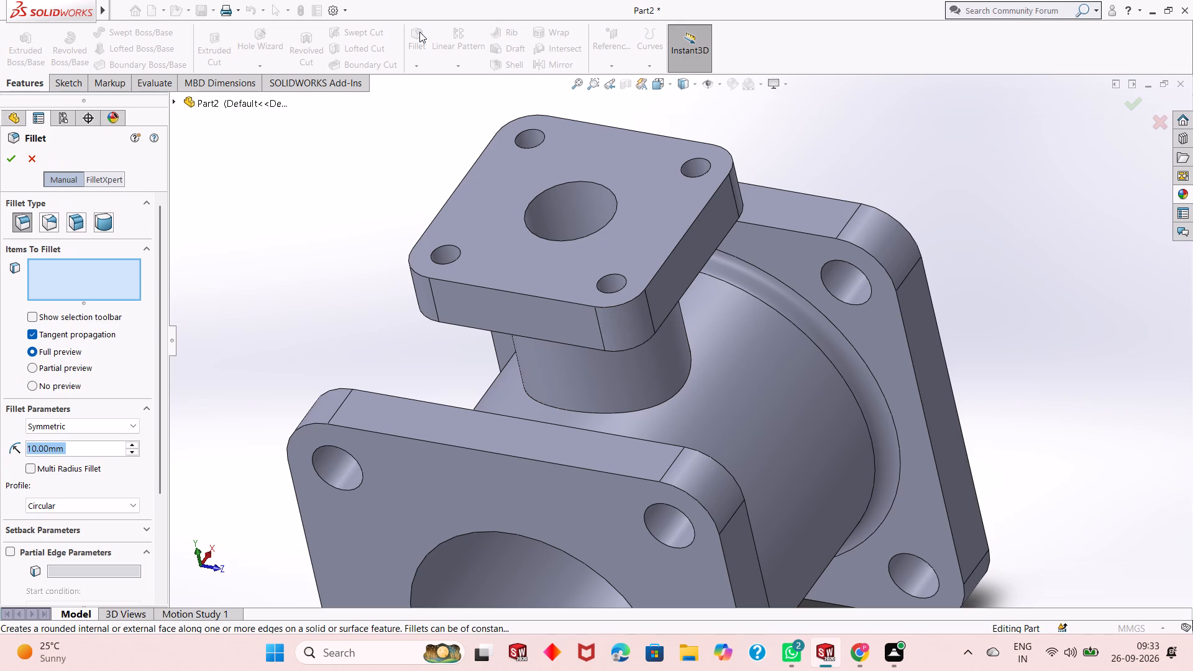
{"action": "key", "text": "5"}
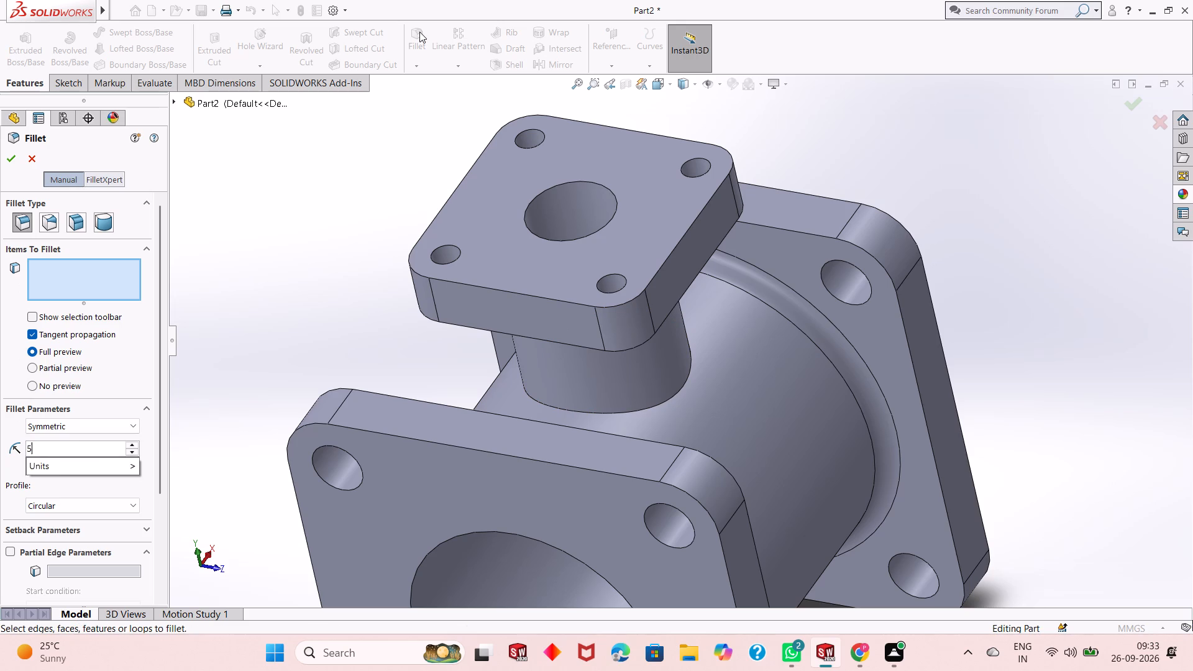
{"action": "key", "text": "Return"}
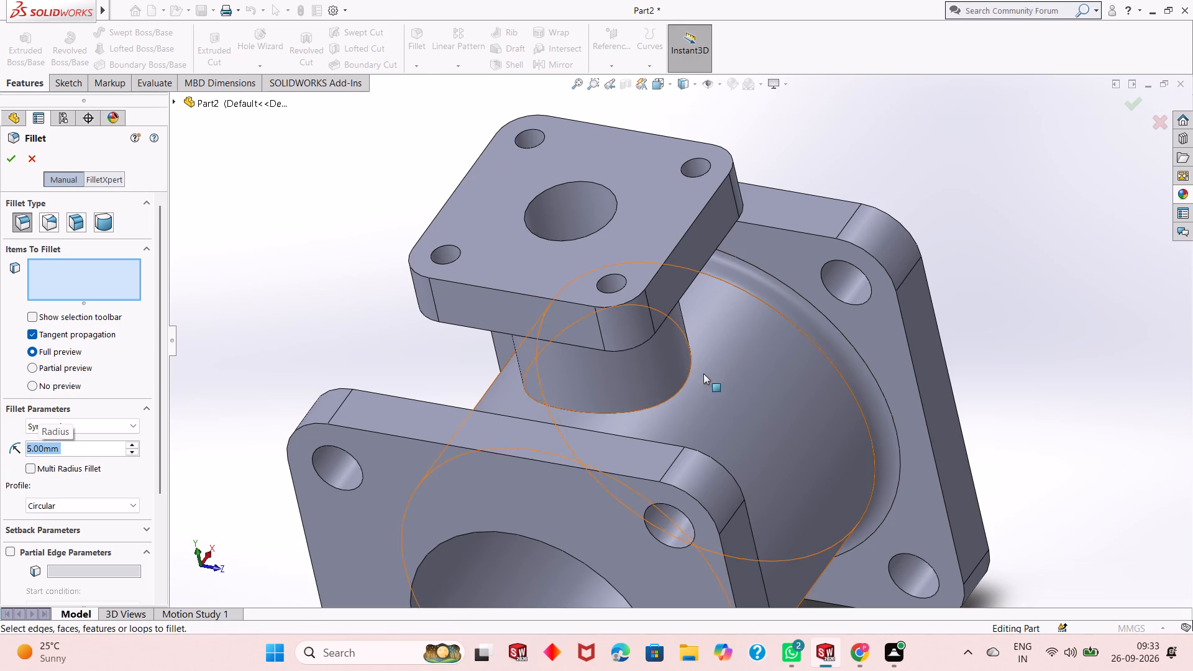
{"action": "left_click", "coordinate": [673, 398]}
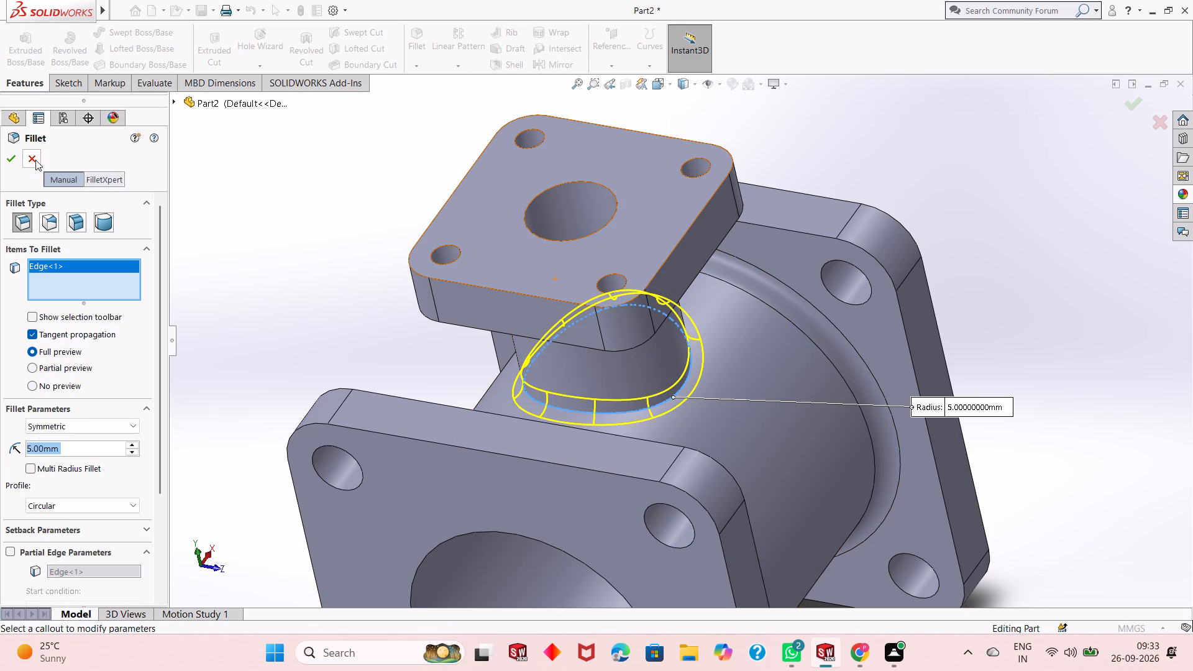
{"action": "left_click", "coordinate": [8, 156]}
{"action": "left_click", "coordinate": [331, 271]}
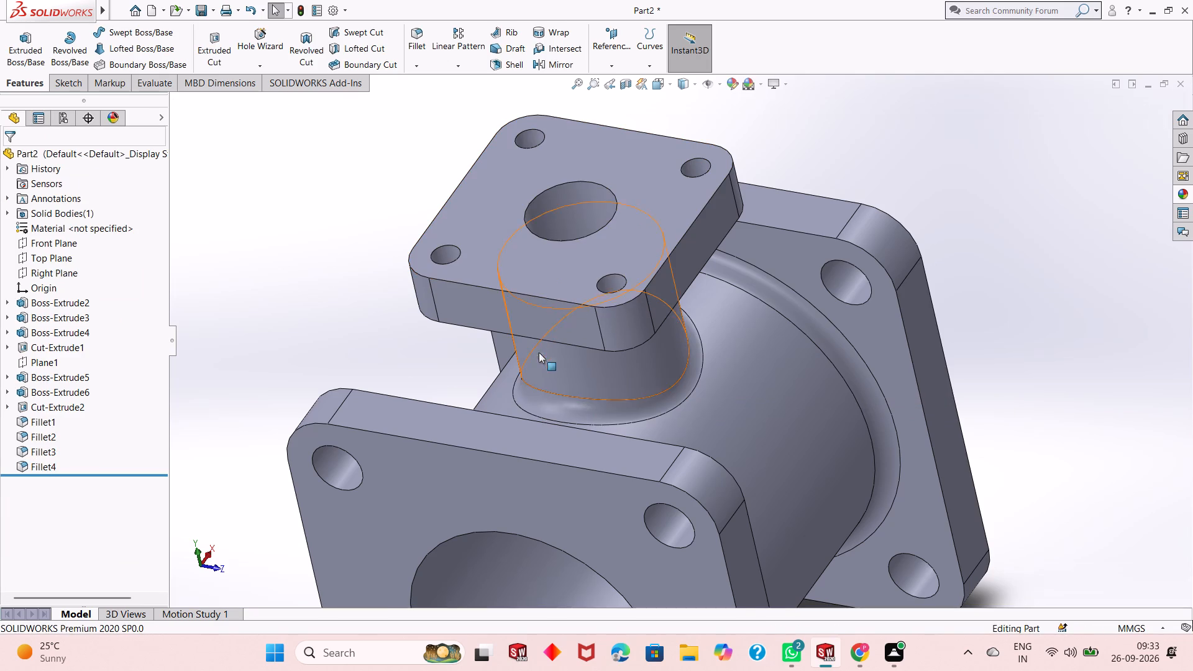
Give the whole part a light yellow color picked from the color spectrum.
{"action": "scroll", "coordinate": [539, 352], "scroll_direction": "up", "scroll_amount": 4}
{"action": "middle_click_drag", "start_coordinate": [565, 398], "coordinate": [508, 319]}
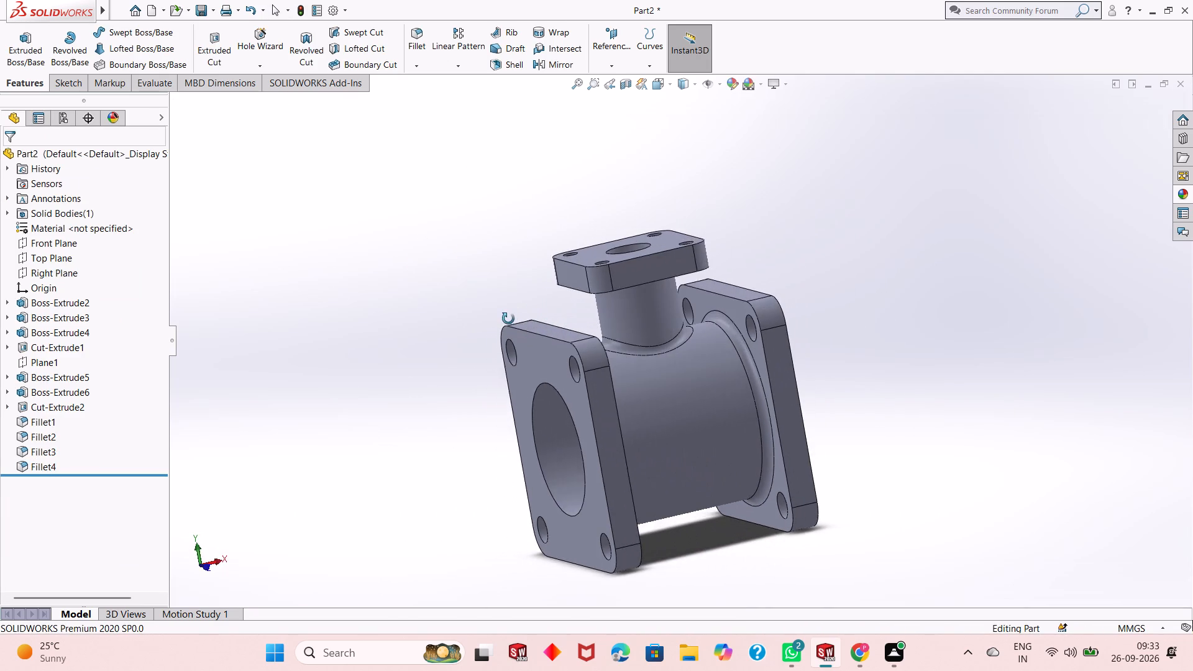
{"action": "middle_click_drag", "start_coordinate": [508, 319], "coordinate": [529, 351]}
{"action": "scroll", "coordinate": [560, 364], "scroll_direction": "up", "scroll_amount": 2}
{"action": "middle_click_drag", "start_coordinate": [569, 371], "coordinate": [593, 386]}
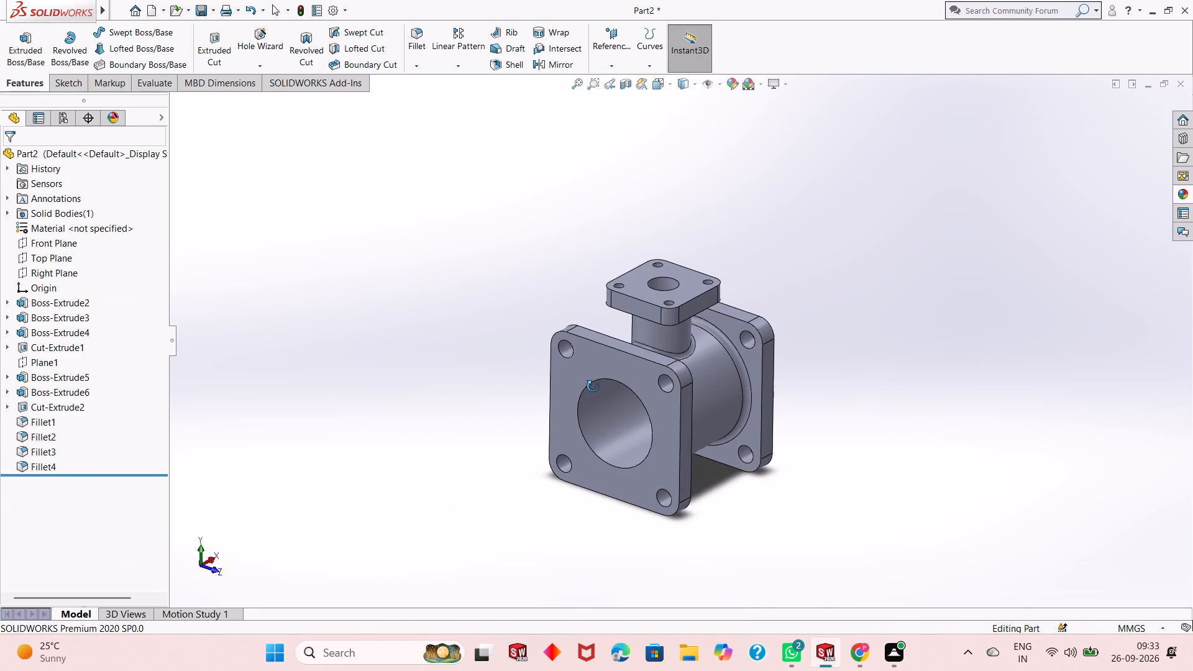
{"action": "middle_click_drag", "start_coordinate": [593, 386], "coordinate": [578, 399]}
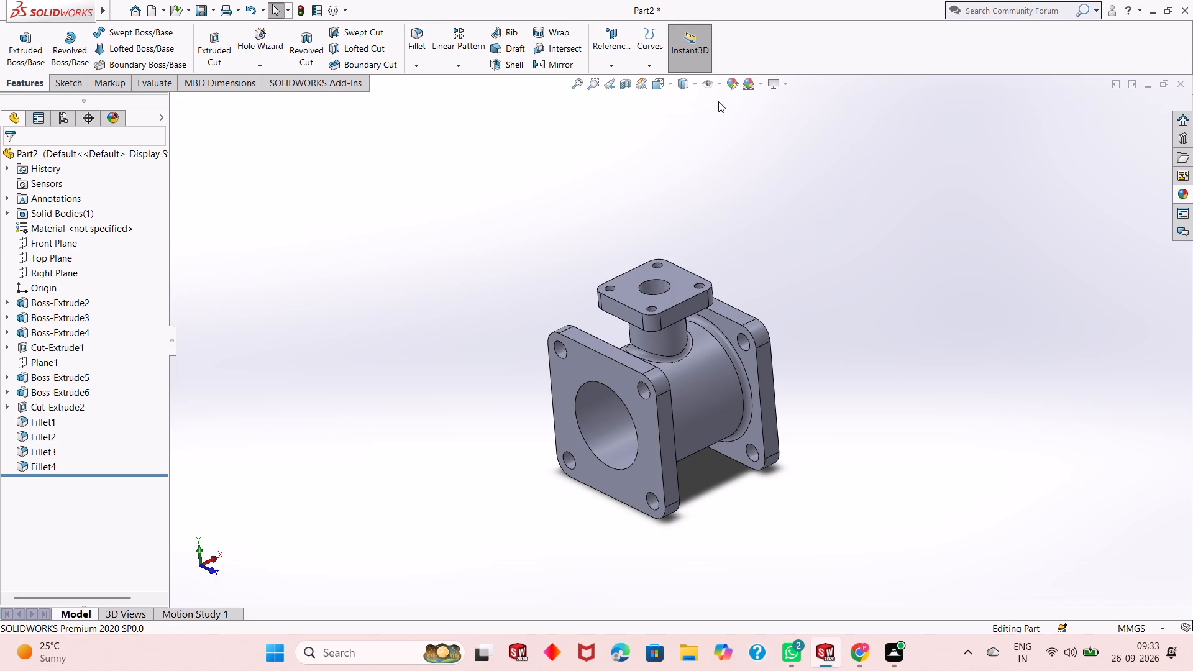
{"action": "left_click", "coordinate": [740, 78]}
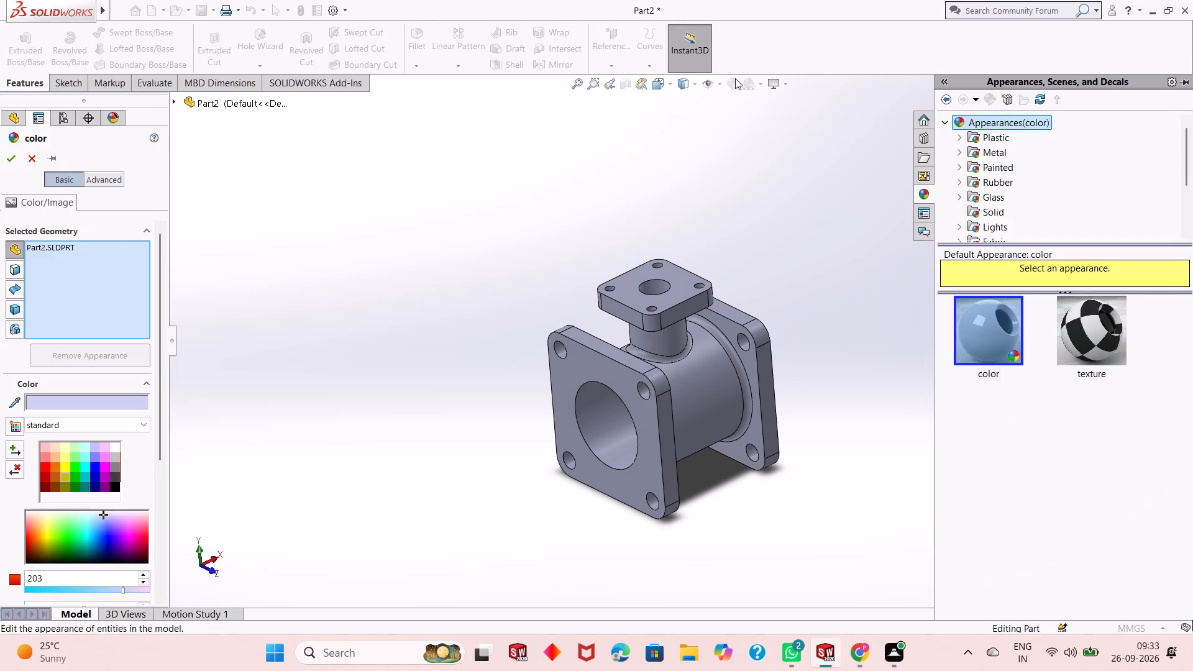
{"action": "left_click", "coordinate": [48, 536]}
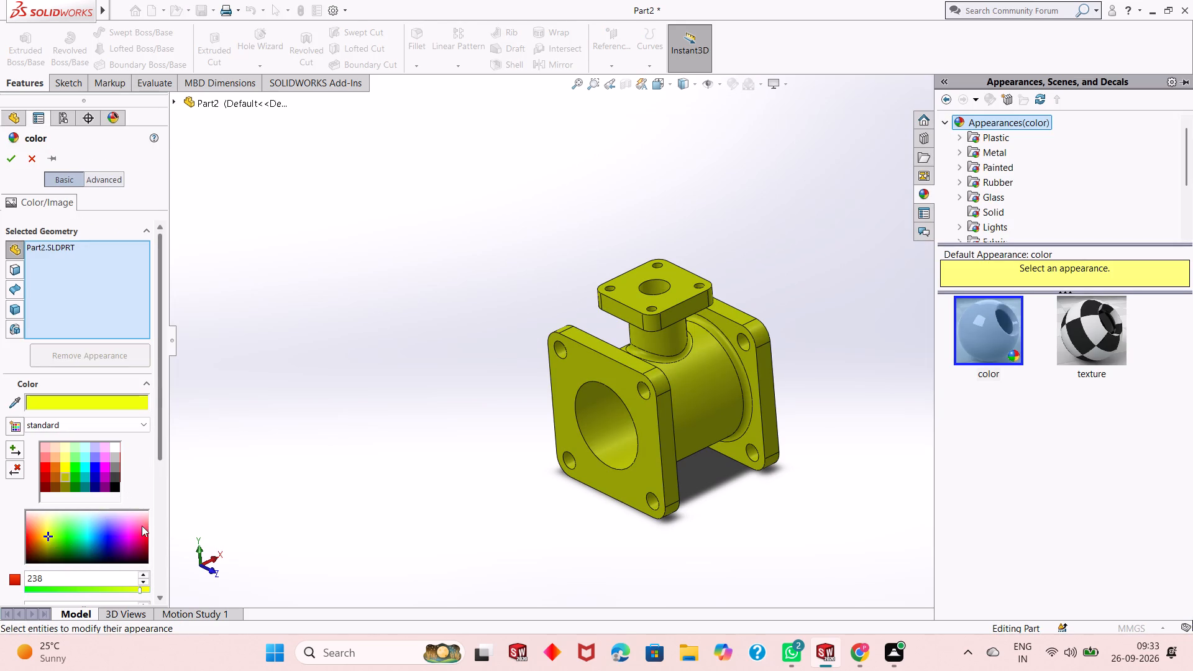
{"action": "left_click", "coordinate": [53, 532]}
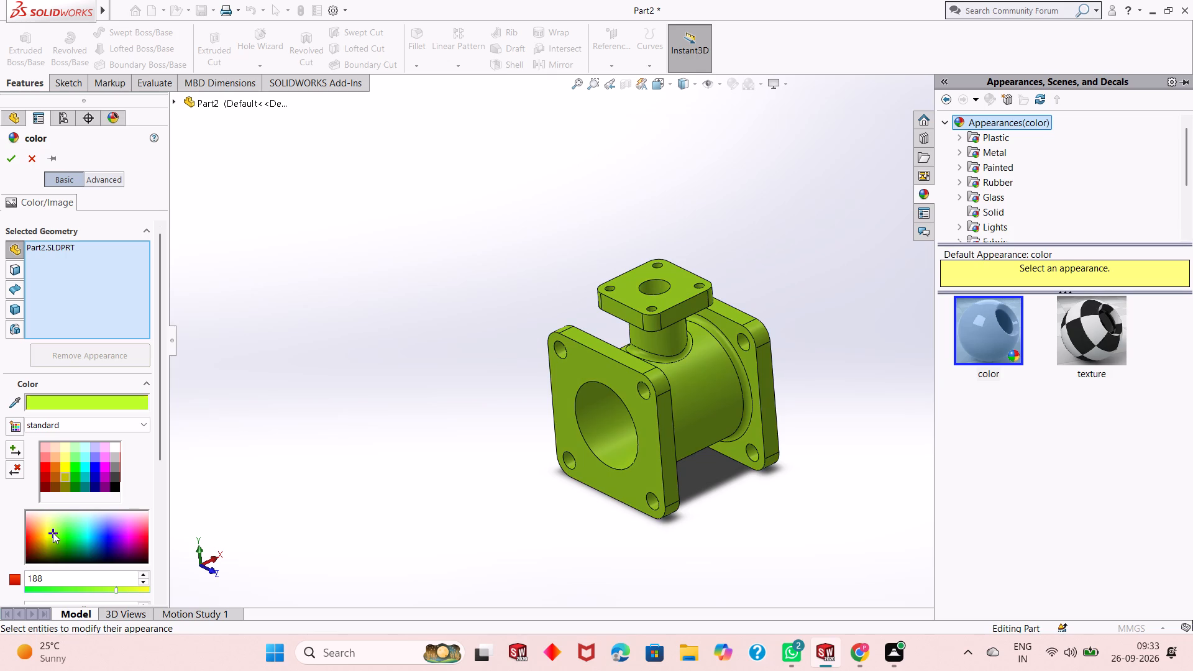
{"action": "left_click", "coordinate": [37, 531]}
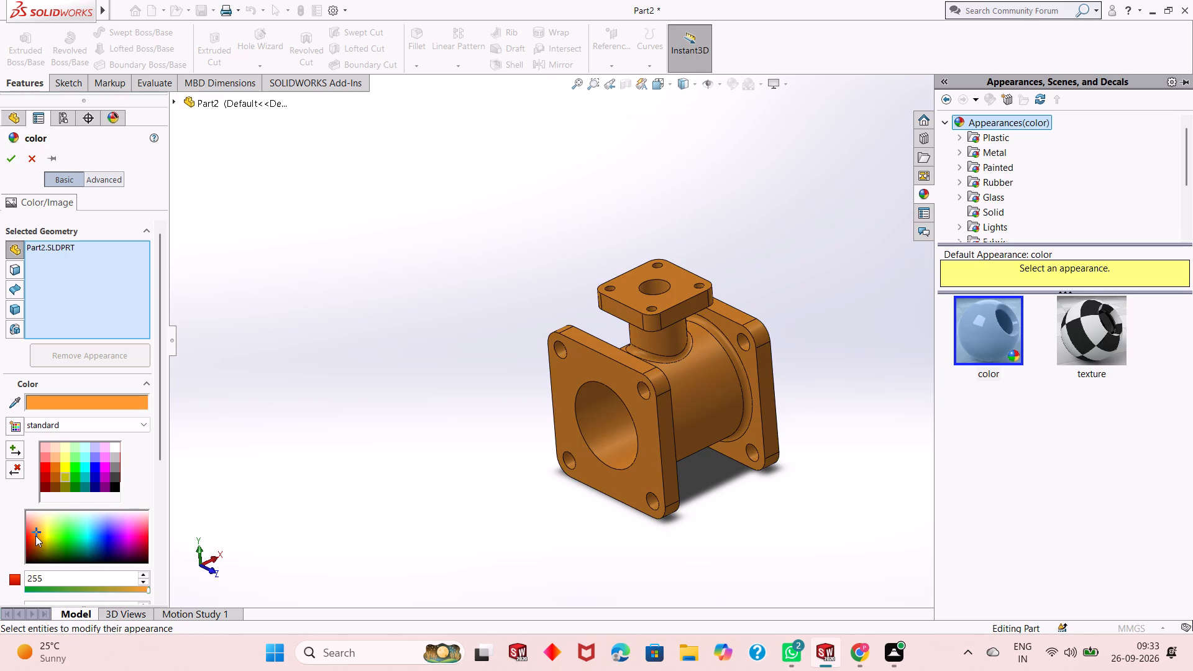
{"action": "left_click", "coordinate": [40, 536]}
{"action": "left_click", "coordinate": [41, 533]}
{"action": "left_click", "coordinate": [44, 527]}
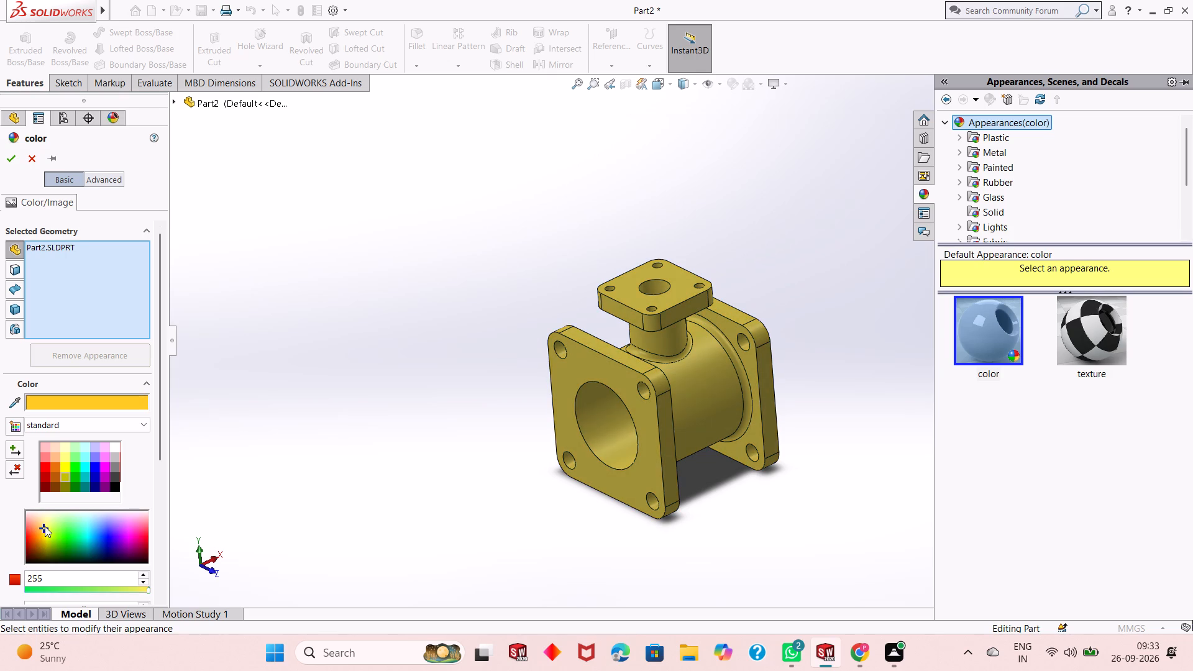
{"action": "triple_click", "coordinate": [46, 526]}
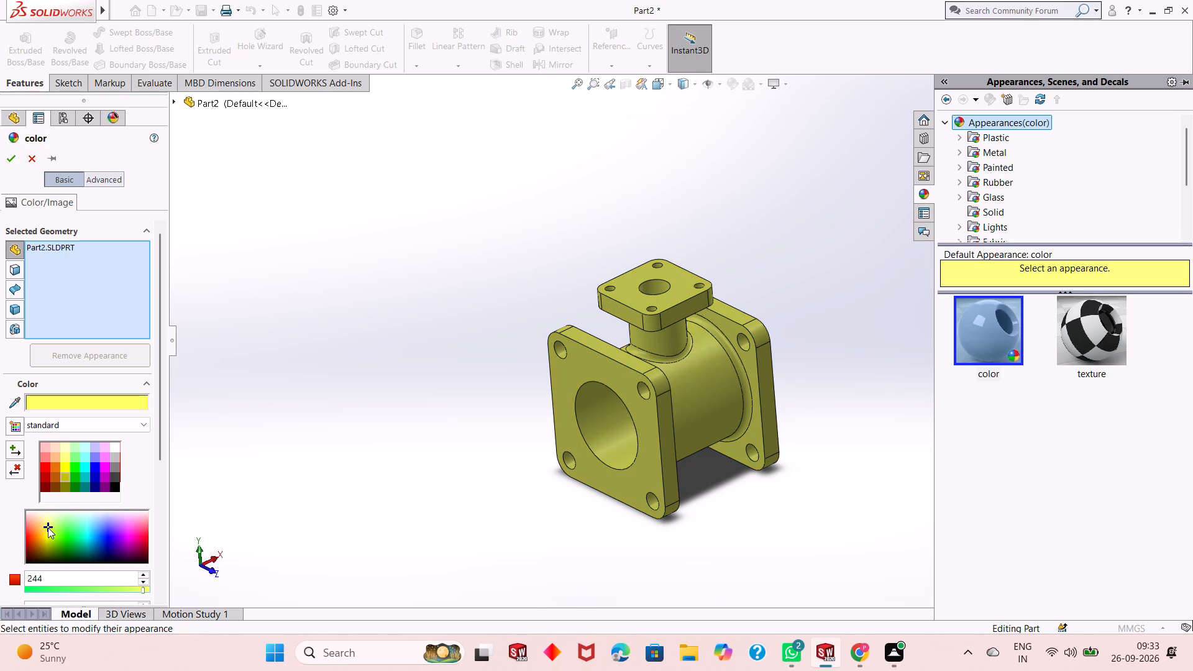
{"action": "left_click", "coordinate": [48, 527]}
{"action": "left_click", "coordinate": [45, 526]}
{"action": "left_click", "coordinate": [9, 161]}
{"action": "left_click", "coordinate": [447, 259]}
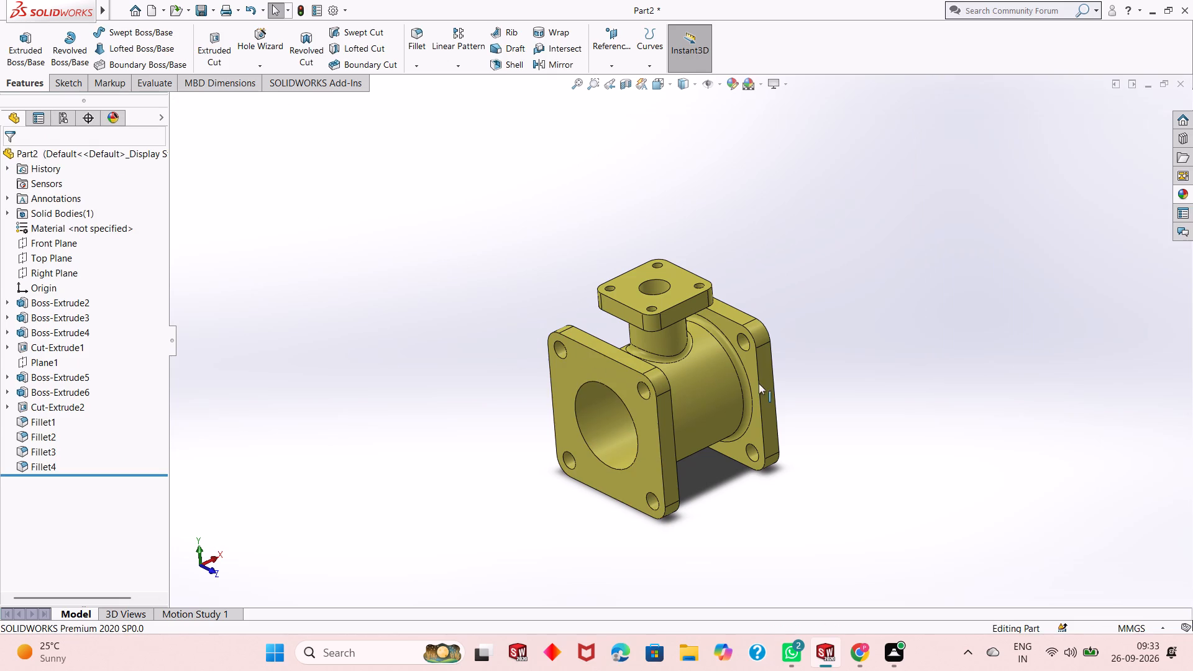
Apply the polished aluminum metal appearance to the inner faces of the main bore and the branch bore.
{"action": "scroll", "coordinate": [837, 406], "scroll_direction": "down", "scroll_amount": 1}
{"action": "scroll", "coordinate": [578, 372], "scroll_direction": "down", "scroll_amount": 1}
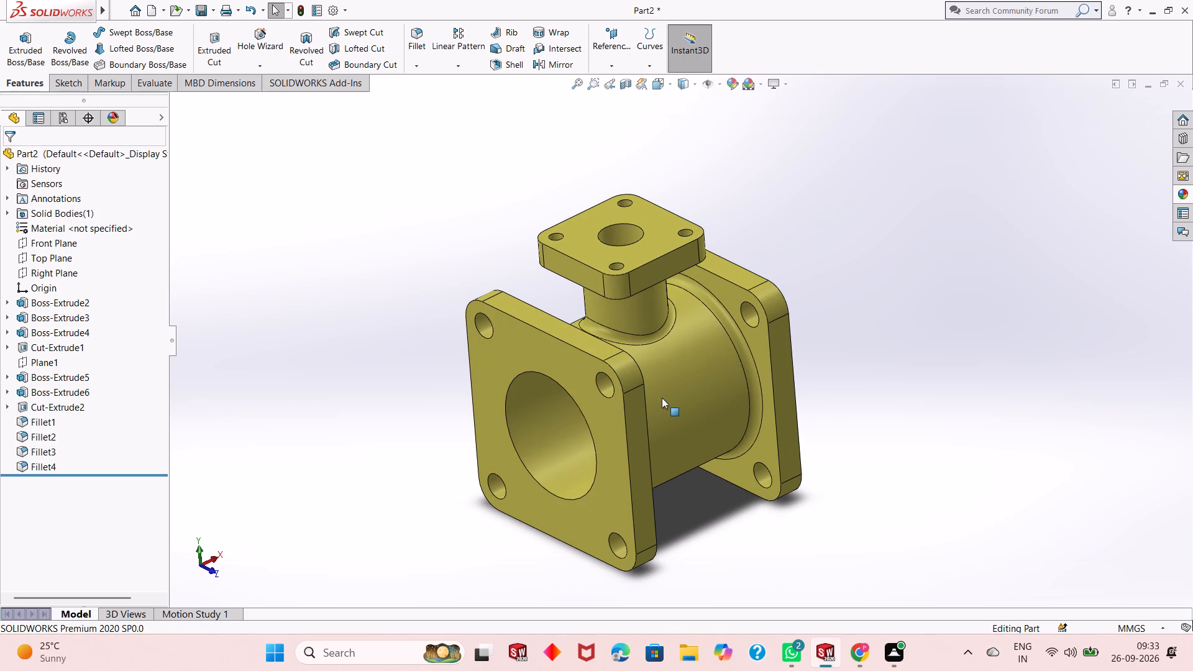
{"action": "scroll", "coordinate": [650, 394], "scroll_direction": "up", "scroll_amount": 1}
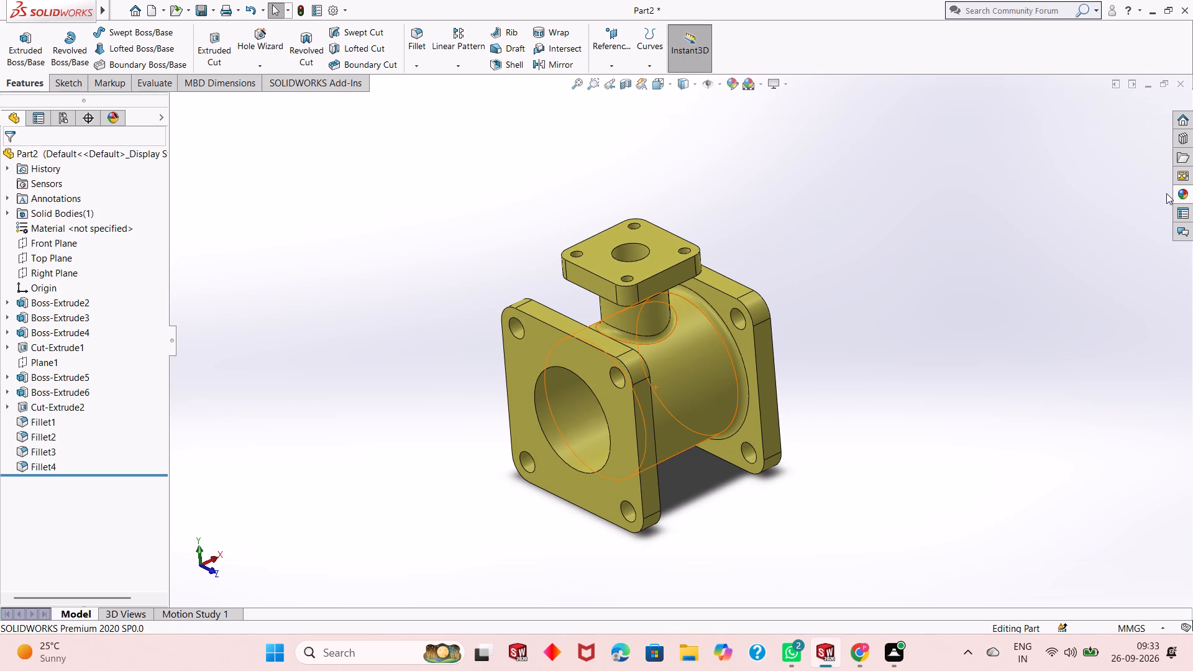
{"action": "left_click", "coordinate": [1175, 196]}
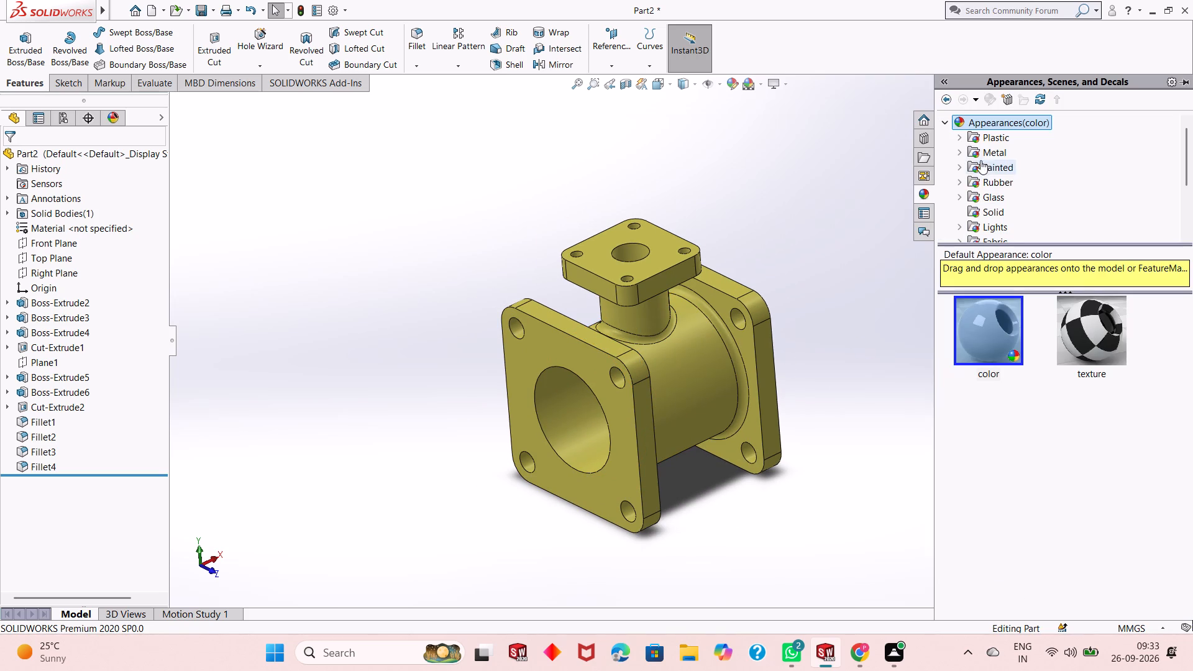
{"action": "left_click", "coordinate": [988, 155]}
{"action": "left_click_drag", "start_coordinate": [1002, 428], "coordinate": [716, 424]}
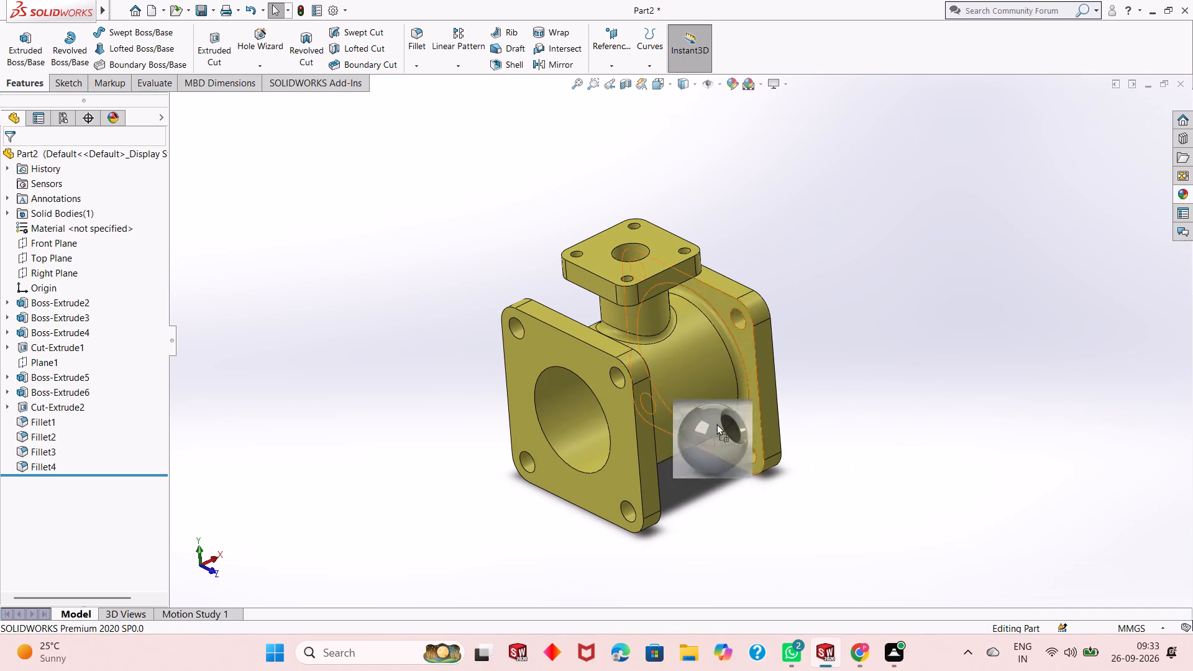
{"action": "left_click_drag", "start_coordinate": [716, 424], "coordinate": [592, 416]}
{"action": "left_click", "coordinate": [592, 416]}
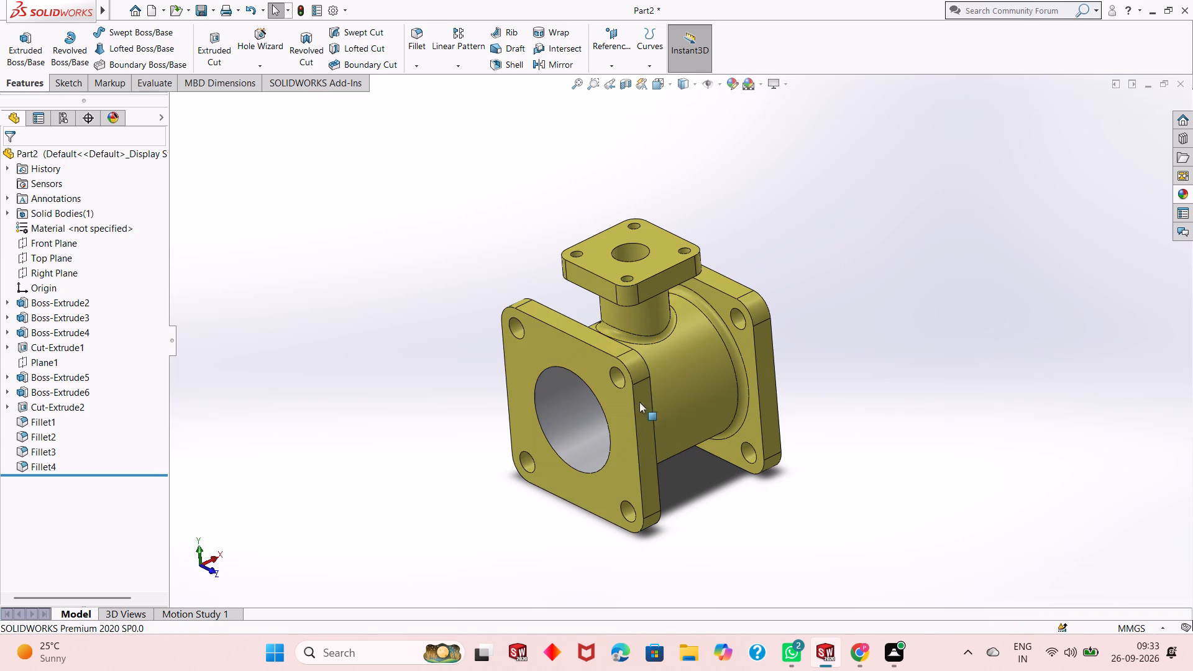
{"action": "left_click", "coordinate": [1177, 191]}
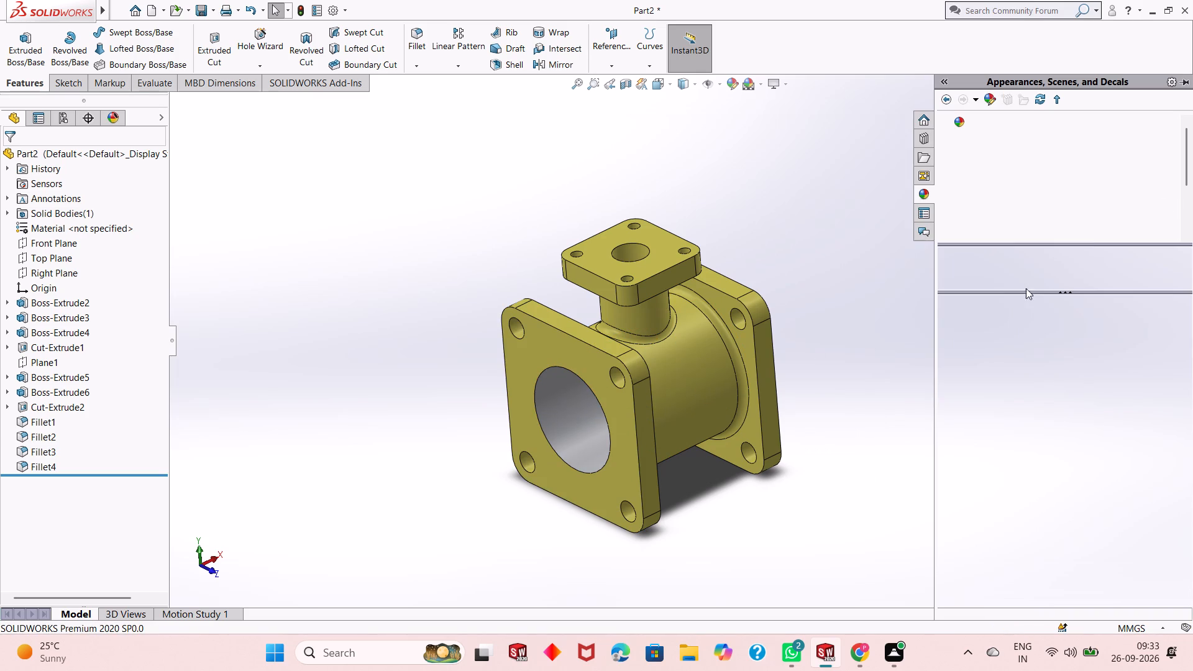
{"action": "left_click_drag", "start_coordinate": [972, 432], "coordinate": [616, 252]}
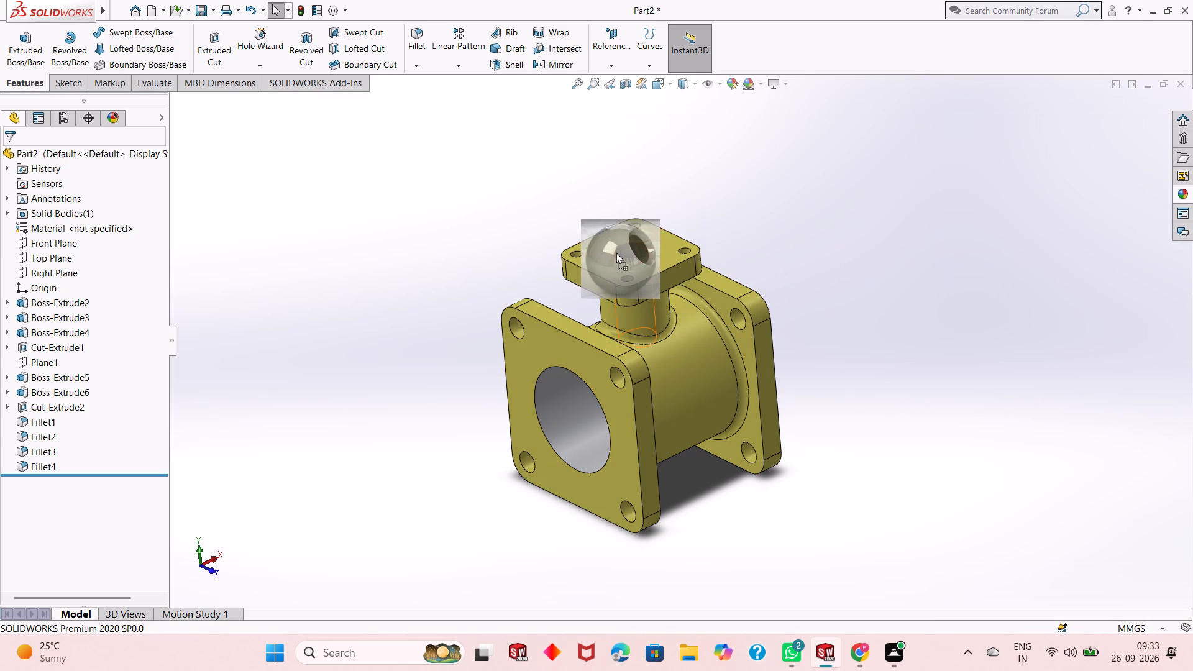
{"action": "left_click_drag", "start_coordinate": [616, 252], "coordinate": [629, 249]}
{"action": "left_click", "coordinate": [629, 249]}
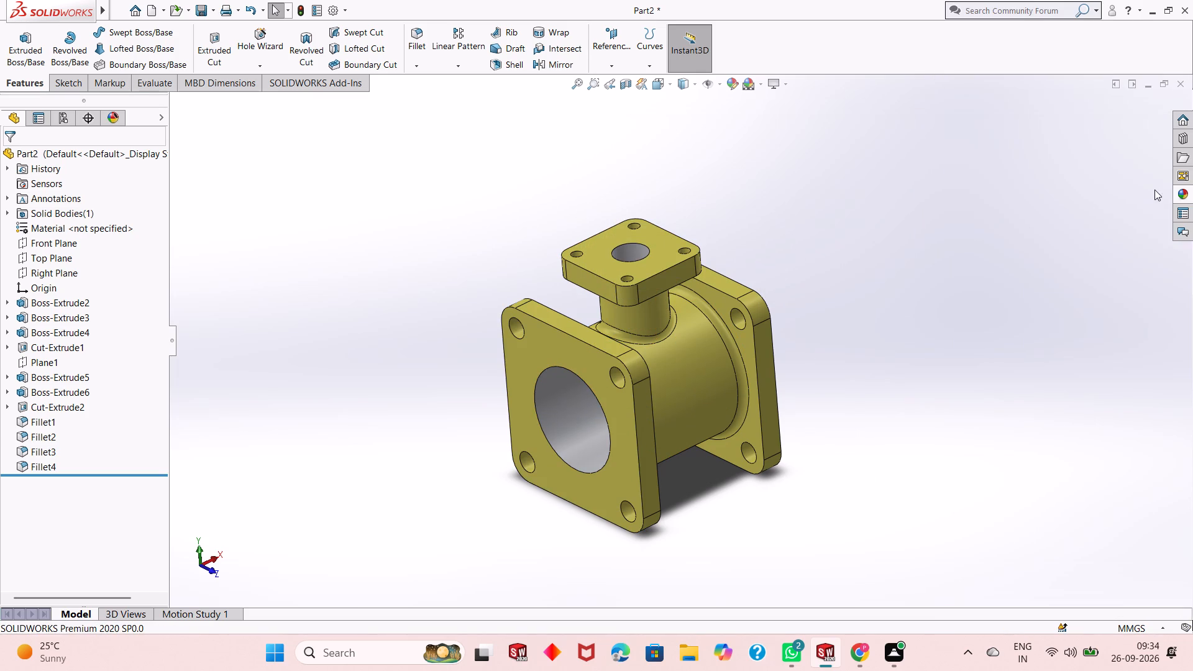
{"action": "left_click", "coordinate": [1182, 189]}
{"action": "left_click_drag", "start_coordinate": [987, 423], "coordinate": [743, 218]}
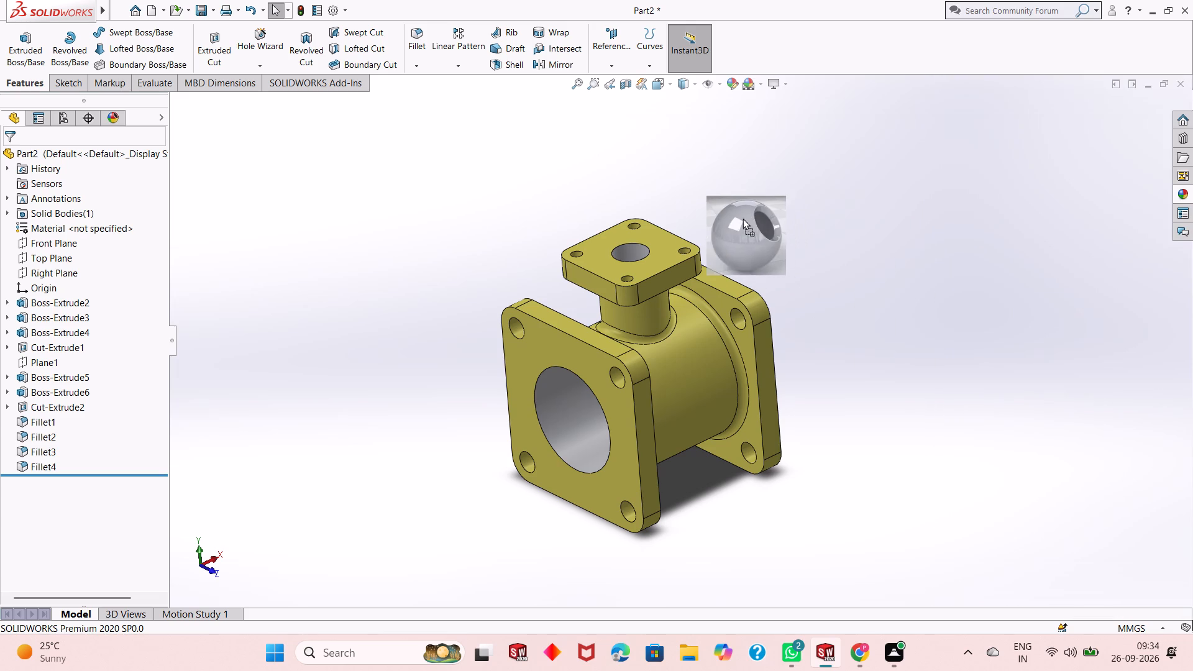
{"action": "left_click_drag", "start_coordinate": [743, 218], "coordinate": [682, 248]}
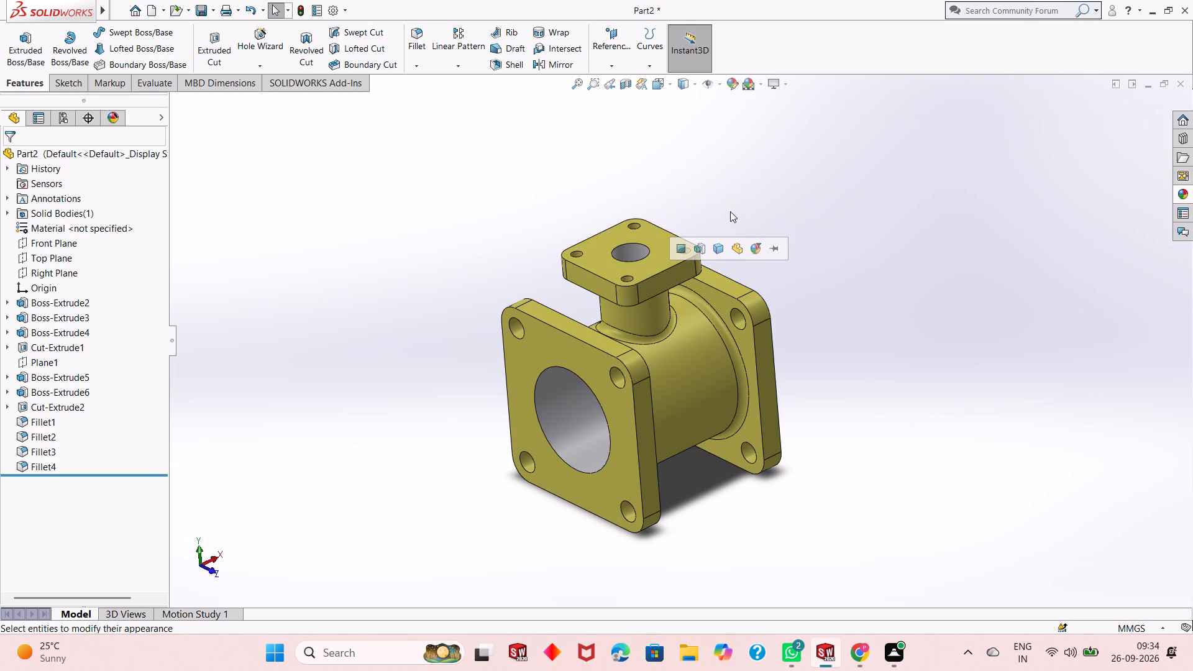
Apply the polished aluminum appearance to the inner face of the right-hand corner bolt hole in the branch's square flange.
{"action": "scroll", "coordinate": [639, 225], "scroll_direction": "down", "scroll_amount": 3}
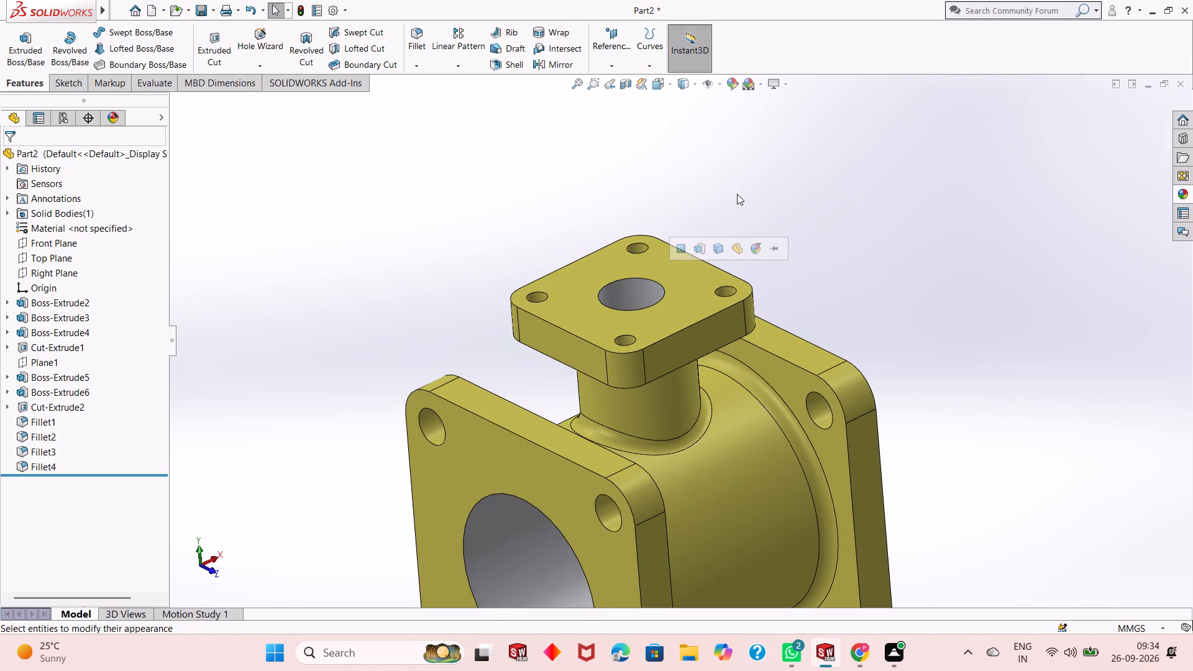
{"action": "scroll", "coordinate": [737, 194], "scroll_direction": "down", "scroll_amount": 1}
{"action": "left_click", "coordinate": [1181, 197]}
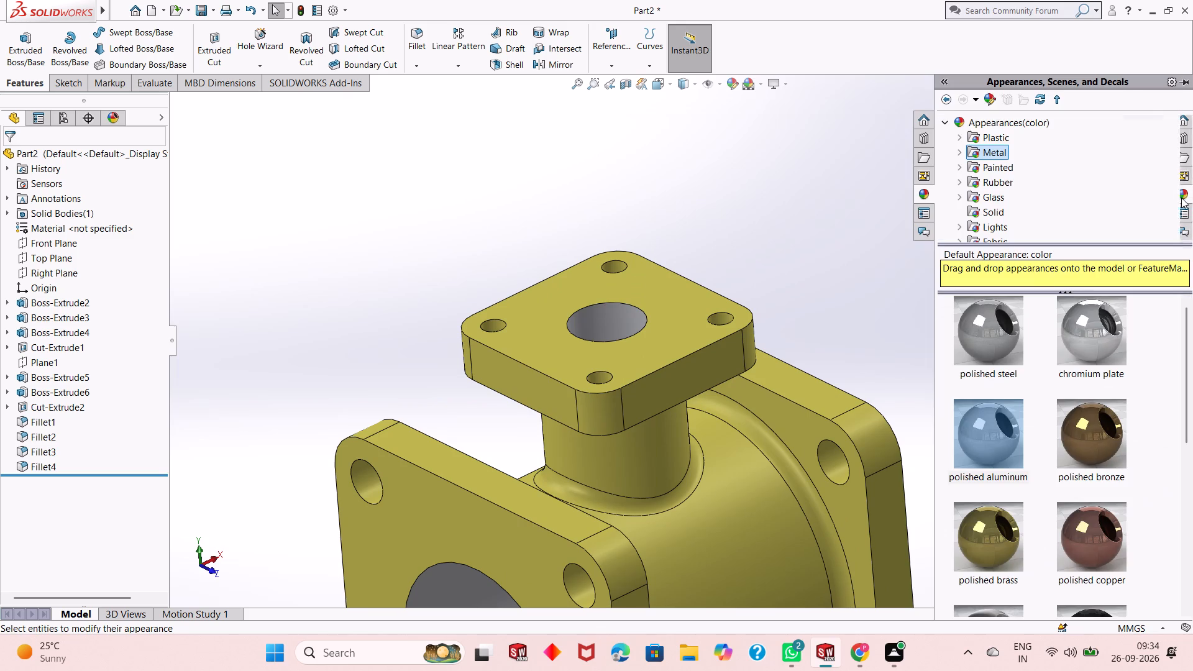
{"action": "left_click_drag", "start_coordinate": [980, 420], "coordinate": [736, 307]}
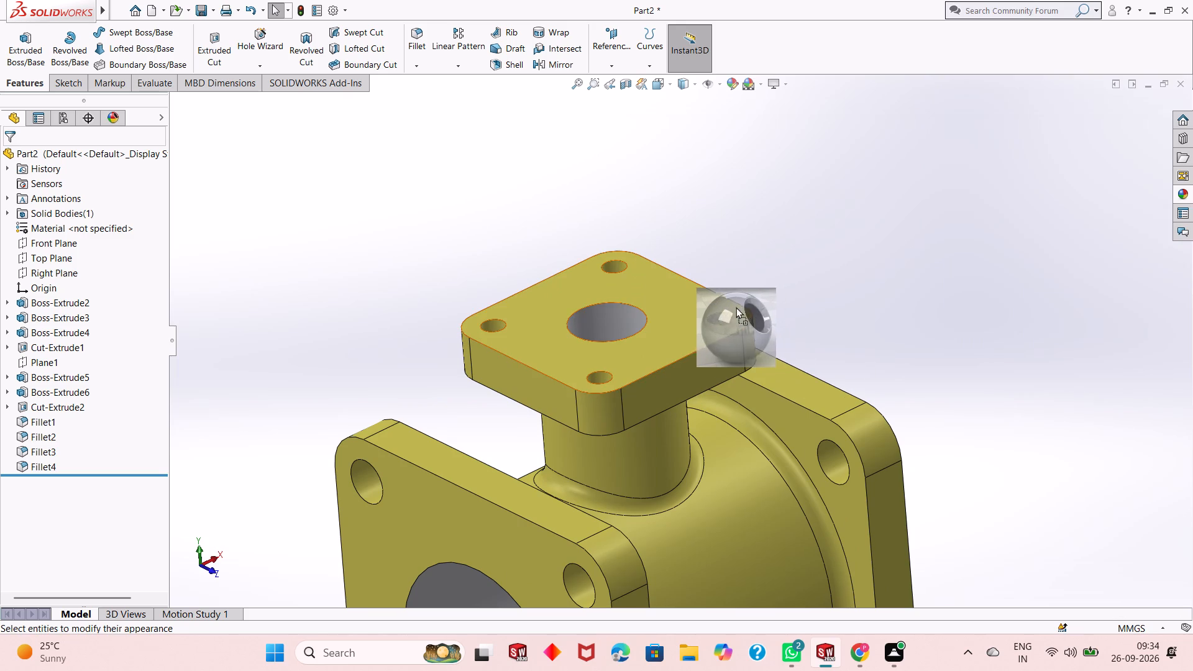
{"action": "left_click_drag", "start_coordinate": [736, 307], "coordinate": [716, 317]}
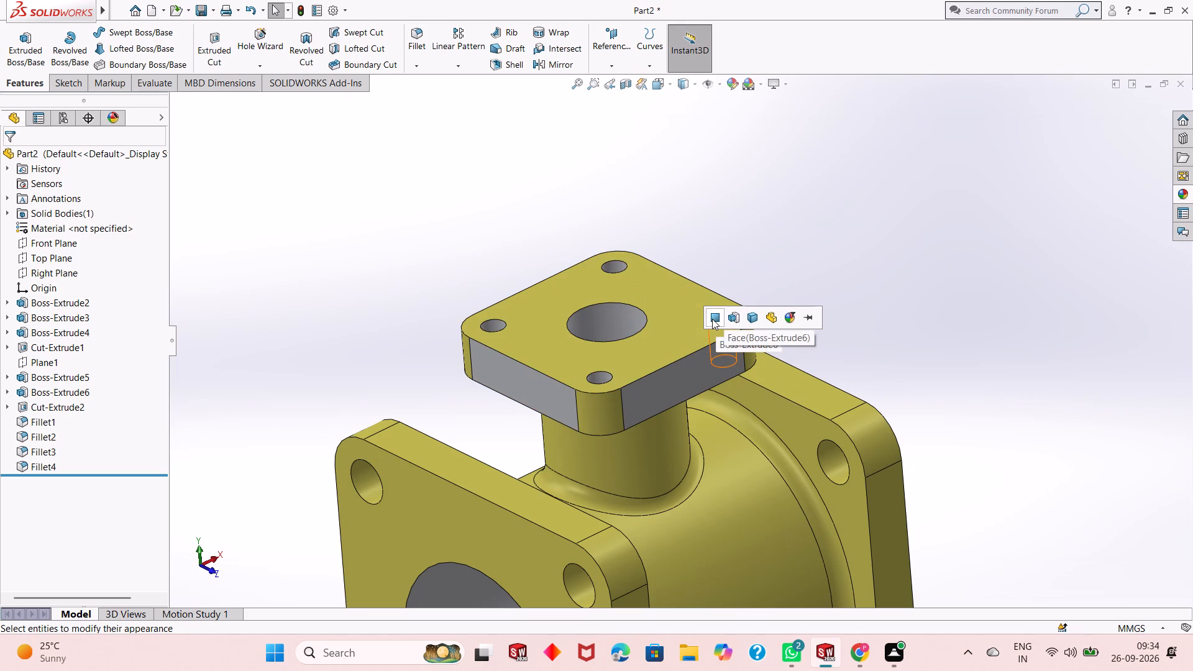
{"action": "left_click", "coordinate": [712, 319]}
Apply the polished aluminum appearance to the inner faces of the remaining three bolt holes in the branch's square flange.
{"action": "left_click", "coordinate": [1178, 196]}
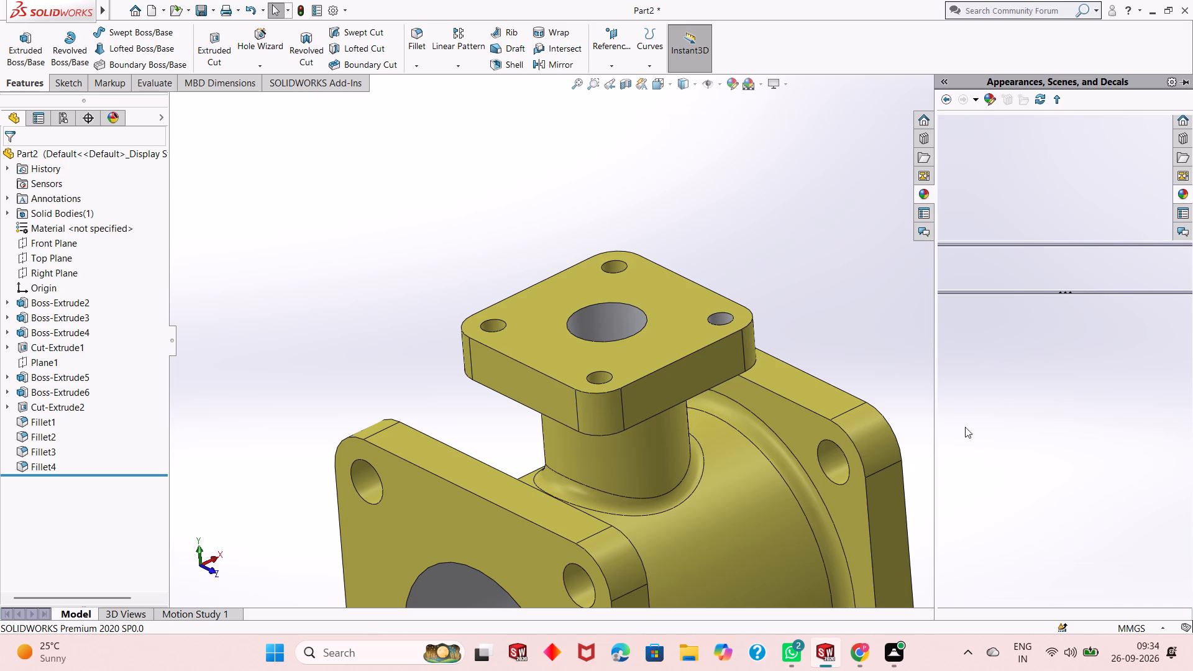
{"action": "left_click_drag", "start_coordinate": [972, 429], "coordinate": [606, 260]}
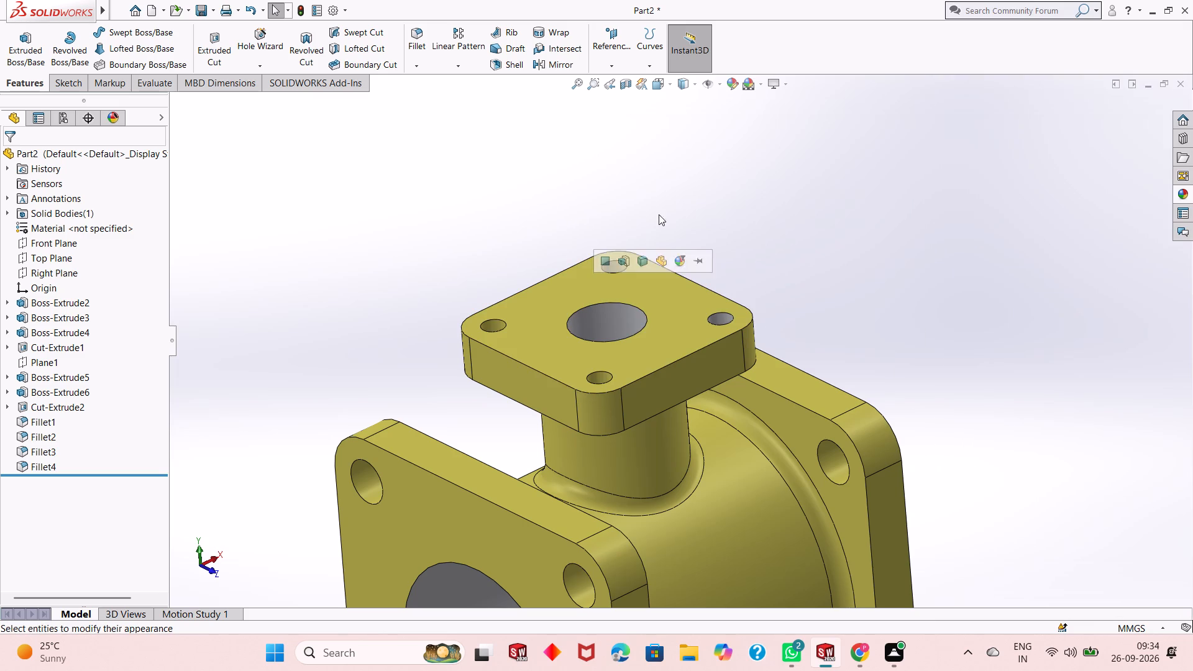
{"action": "left_click", "coordinate": [1182, 190]}
{"action": "left_click_drag", "start_coordinate": [992, 414], "coordinate": [621, 263]}
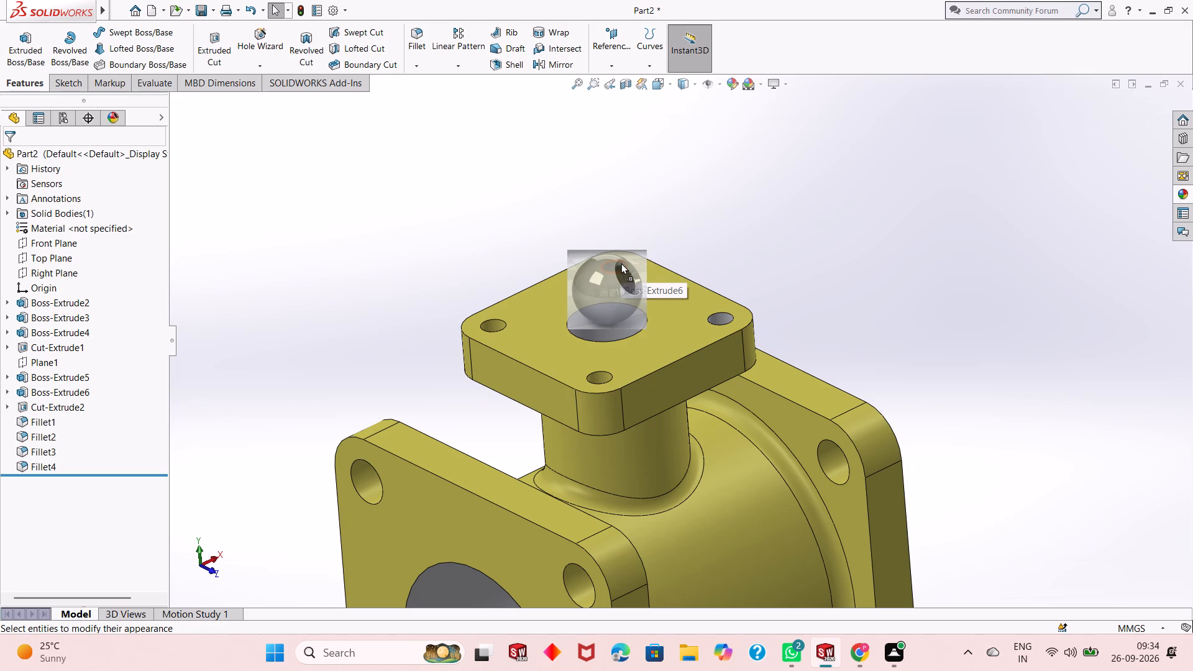
{"action": "left_click_drag", "start_coordinate": [621, 263], "coordinate": [619, 265]}
{"action": "left_click", "coordinate": [619, 265]}
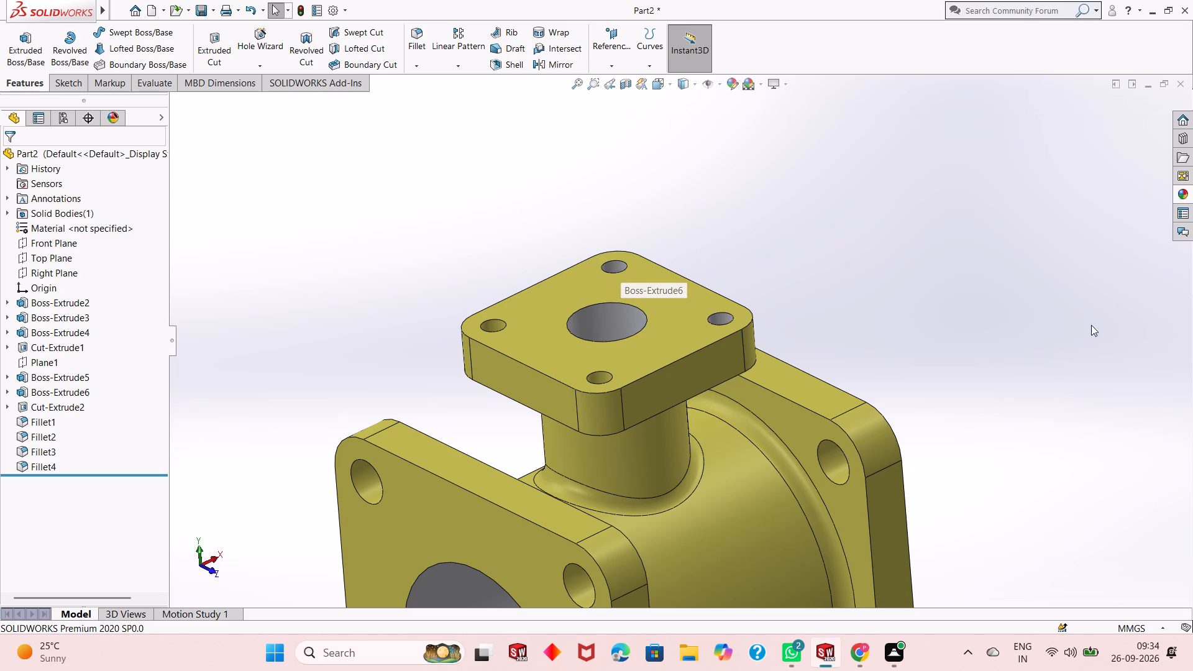
{"action": "left_click", "coordinate": [1175, 190]}
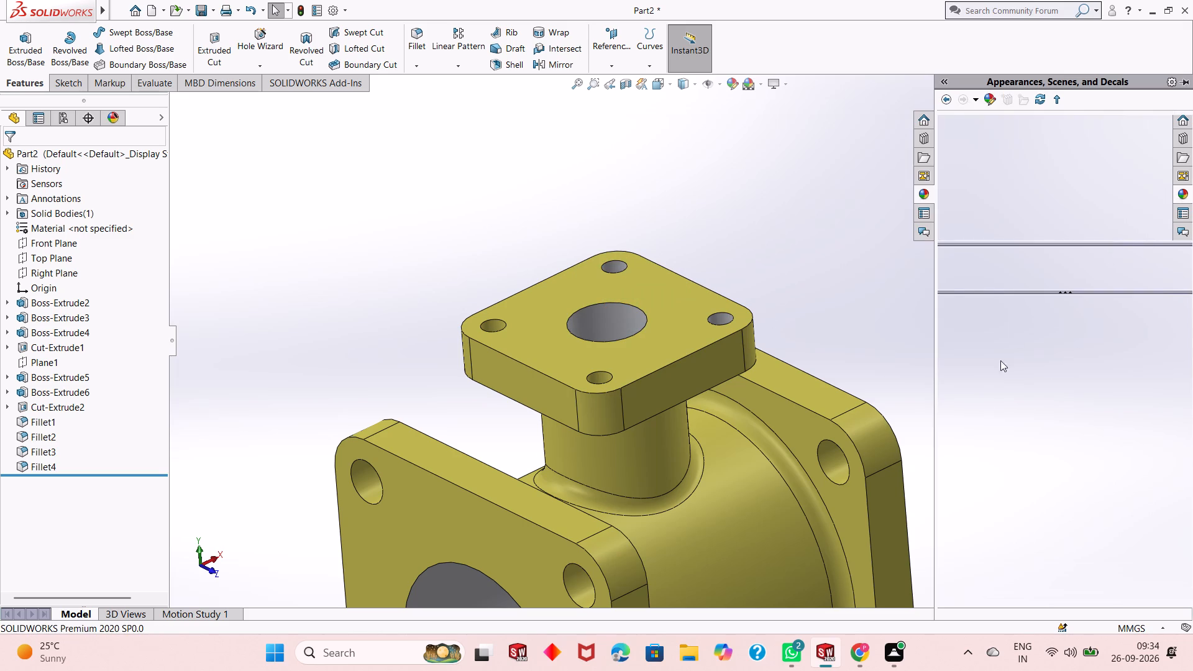
{"action": "left_click_drag", "start_coordinate": [992, 438], "coordinate": [506, 332]}
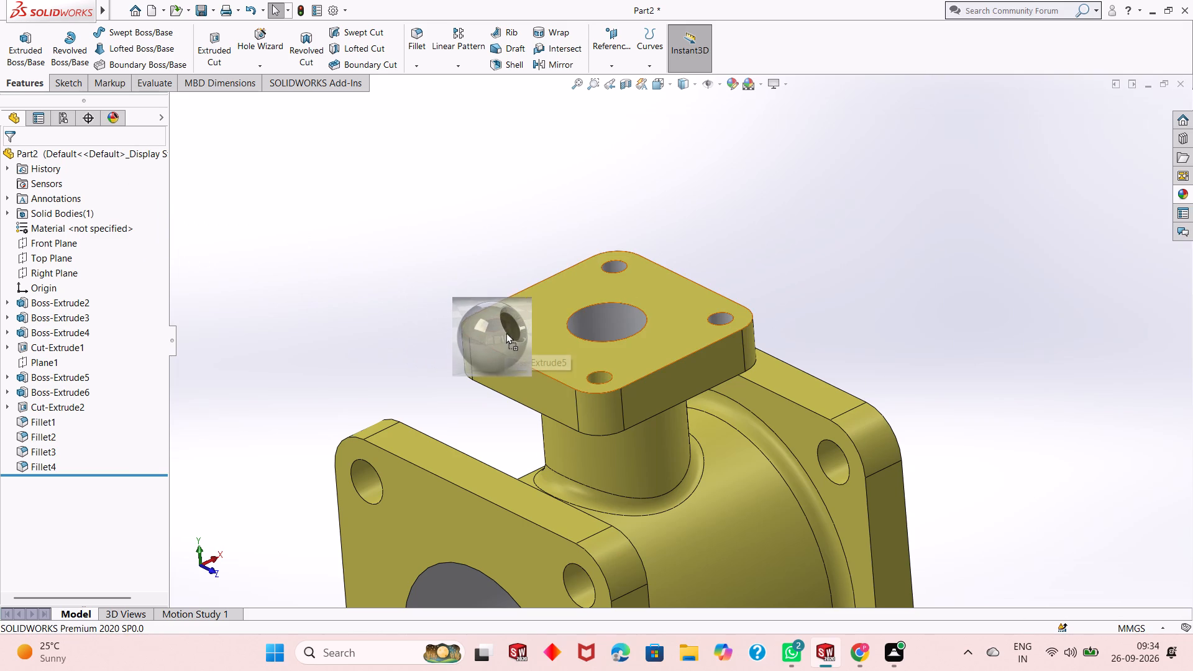
{"action": "left_click_drag", "start_coordinate": [506, 332], "coordinate": [500, 327]}
{"action": "left_click", "coordinate": [499, 326]}
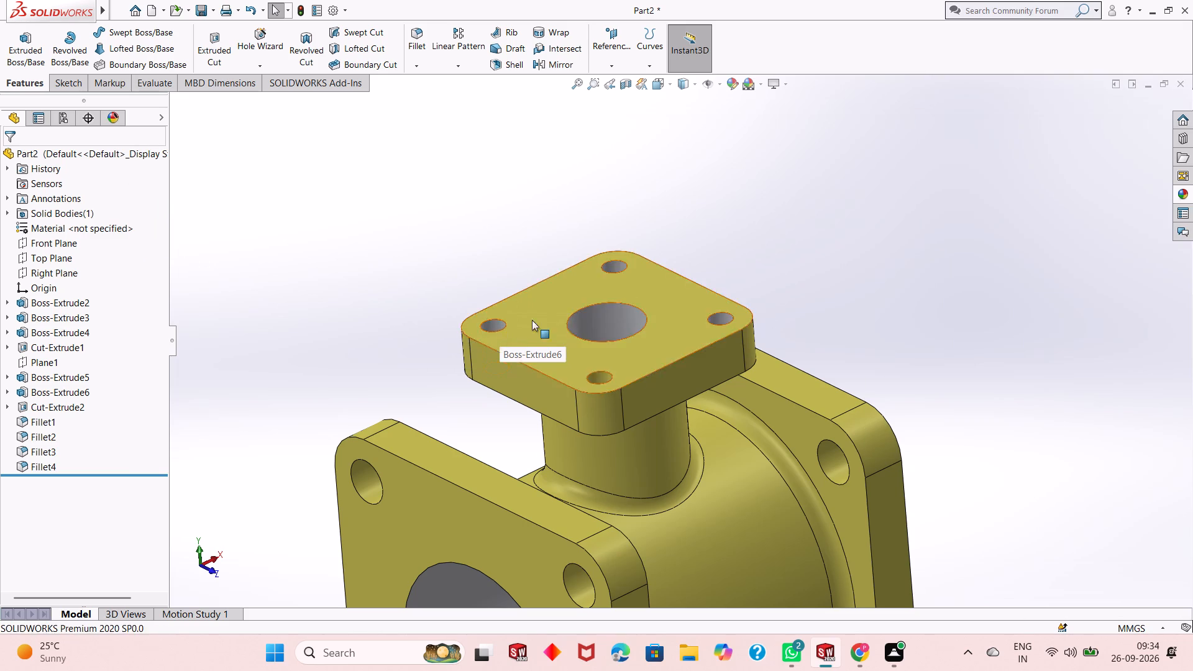
{"action": "left_click", "coordinate": [1178, 191]}
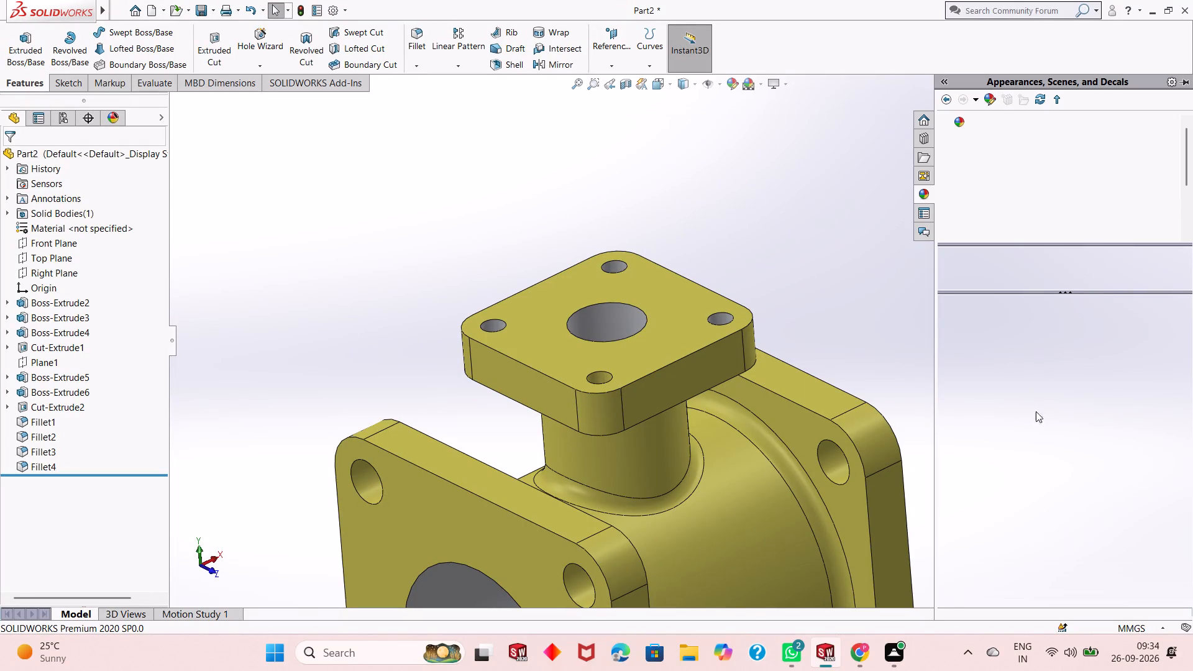
{"action": "left_click_drag", "start_coordinate": [1007, 442], "coordinate": [618, 383]}
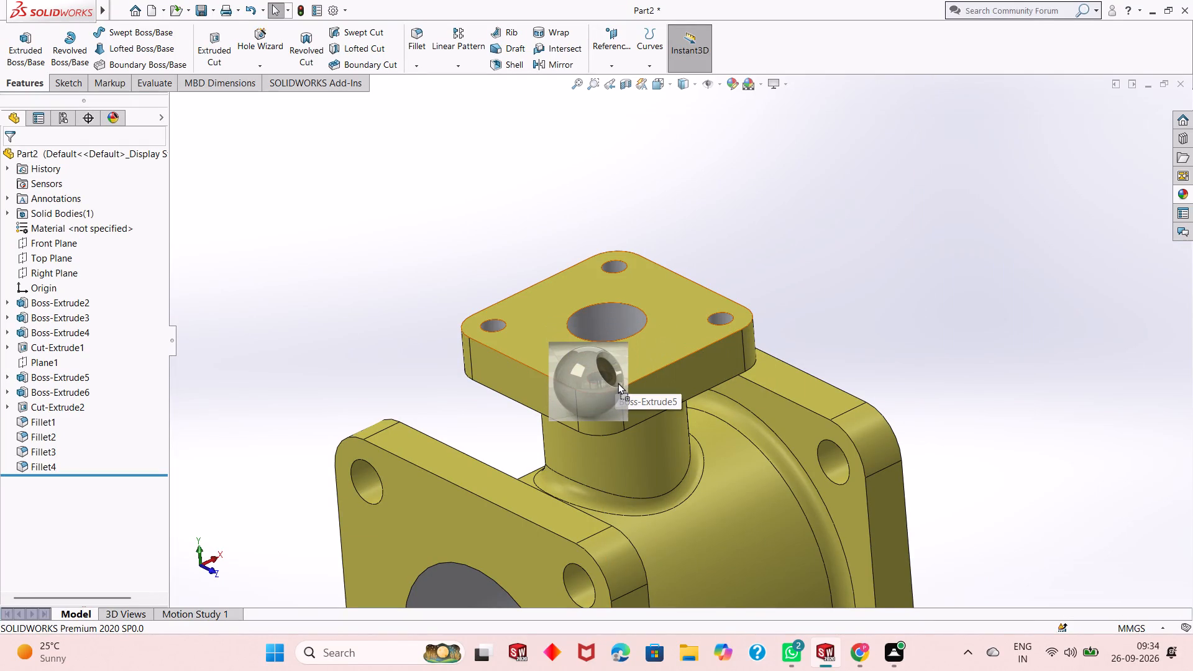
{"action": "left_click_drag", "start_coordinate": [618, 383], "coordinate": [601, 378]}
{"action": "left_click", "coordinate": [601, 378]}
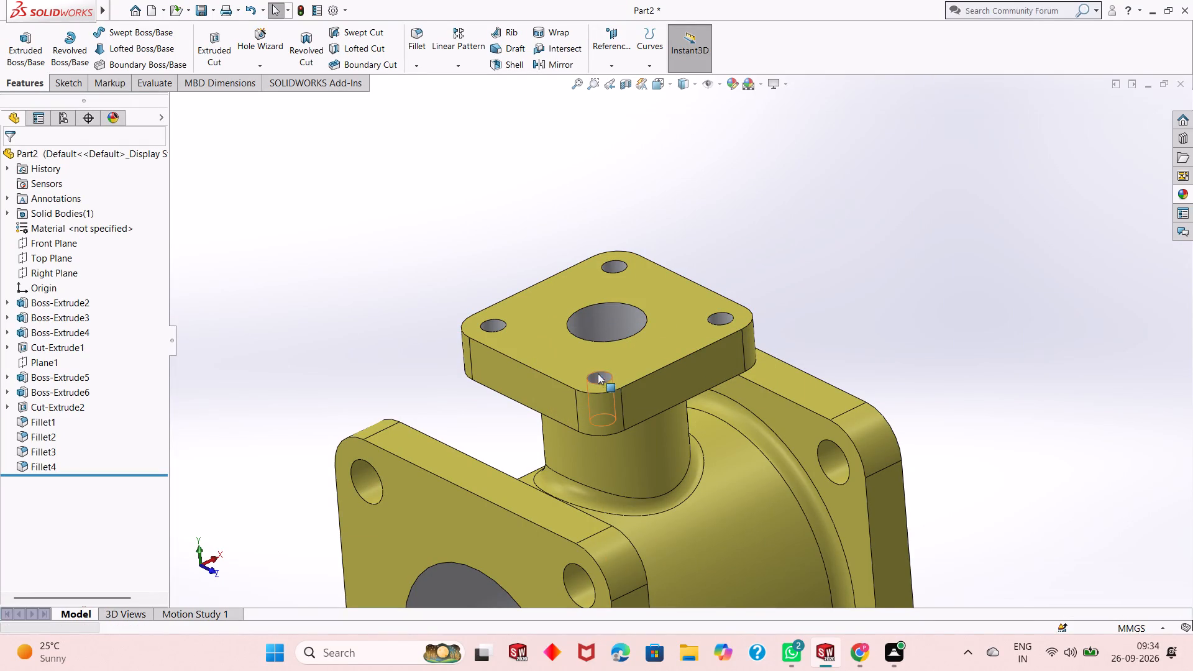
Apply the polished aluminum appearance to the inner faces of the two upper bolt holes in the main body's front square flange.
{"action": "scroll", "coordinate": [597, 376], "scroll_direction": "up", "scroll_amount": 2}
{"action": "scroll", "coordinate": [583, 511], "scroll_direction": "up", "scroll_amount": 1}
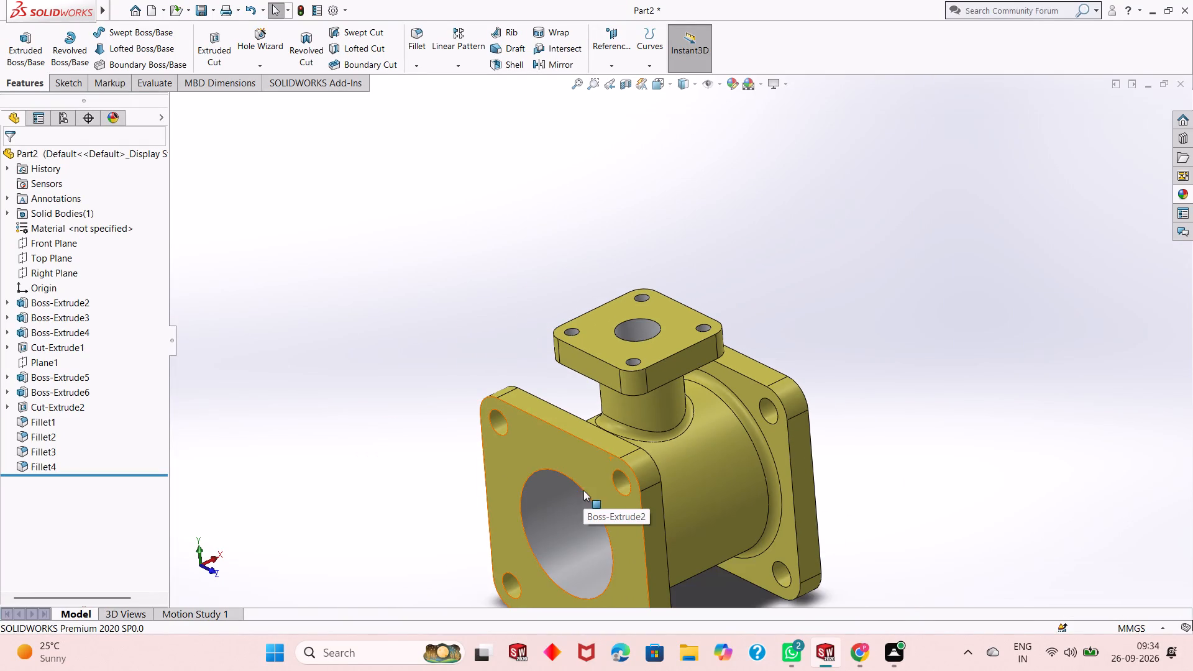
{"action": "scroll", "coordinate": [587, 553], "scroll_direction": "up", "scroll_amount": 2}
{"action": "scroll", "coordinate": [598, 527], "scroll_direction": "down", "scroll_amount": 3}
{"action": "scroll", "coordinate": [662, 355], "scroll_direction": "down", "scroll_amount": 1}
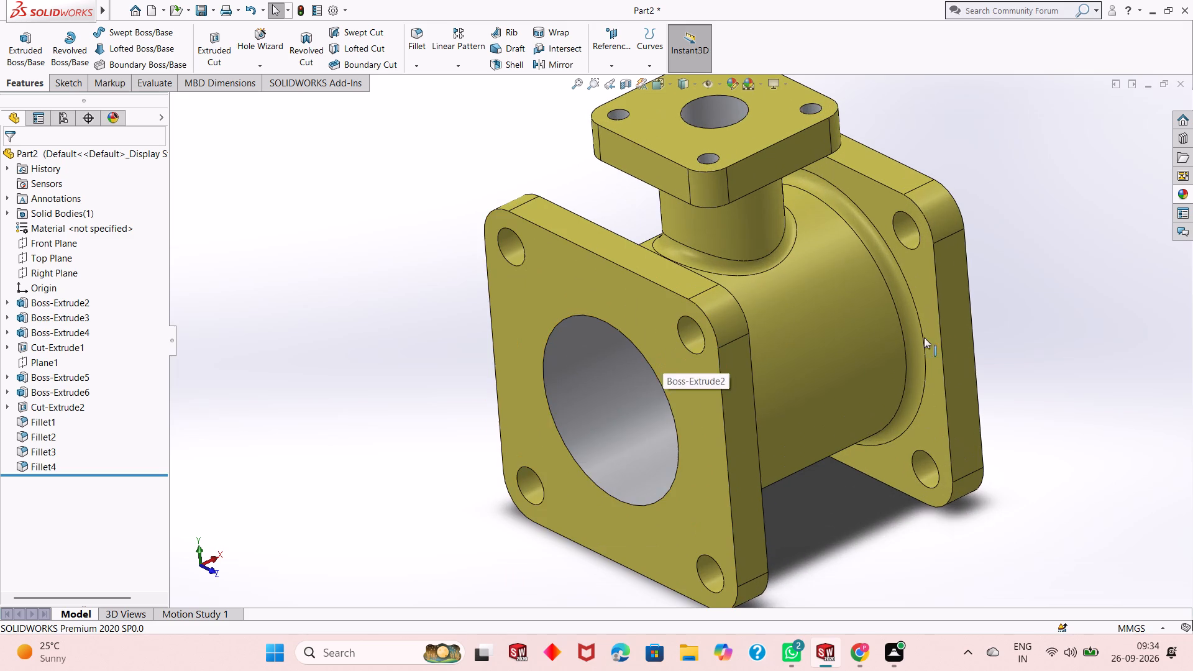
{"action": "left_click", "coordinate": [1180, 197]}
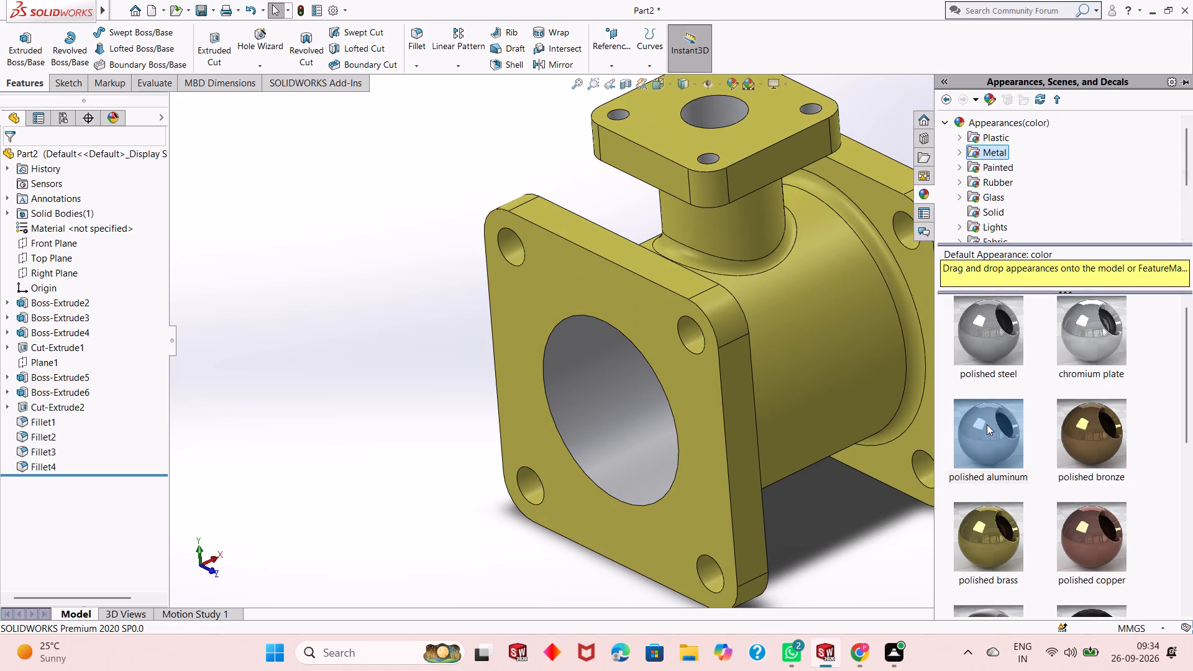
{"action": "left_click_drag", "start_coordinate": [987, 427], "coordinate": [504, 243]}
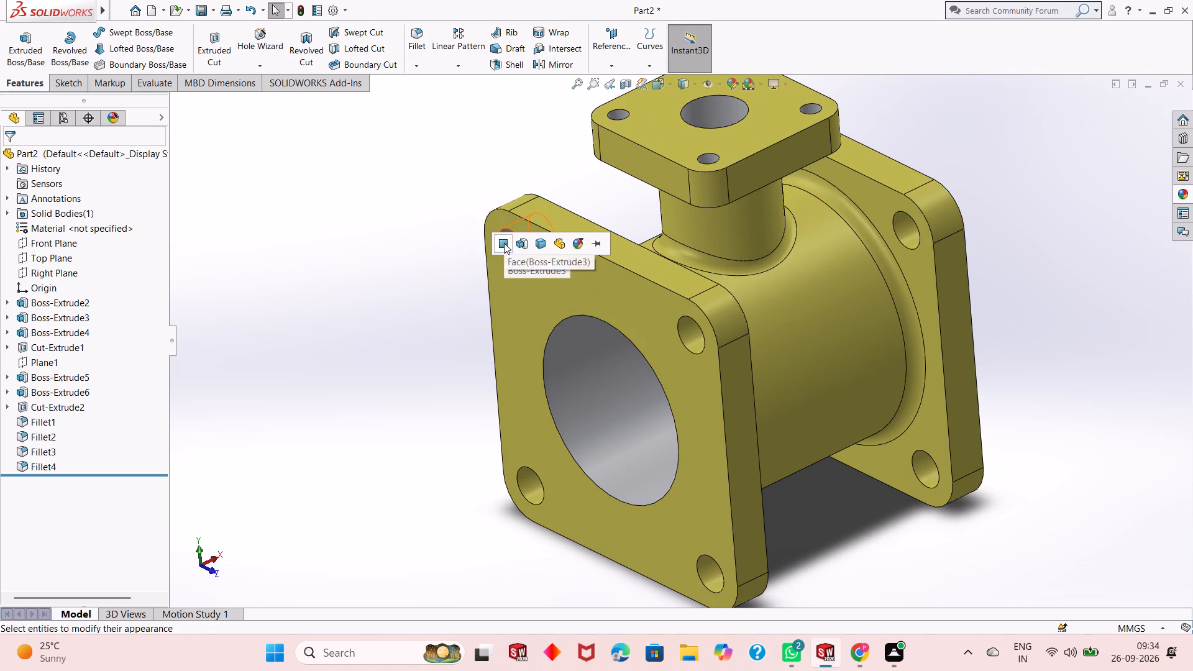
{"action": "left_click", "coordinate": [505, 242]}
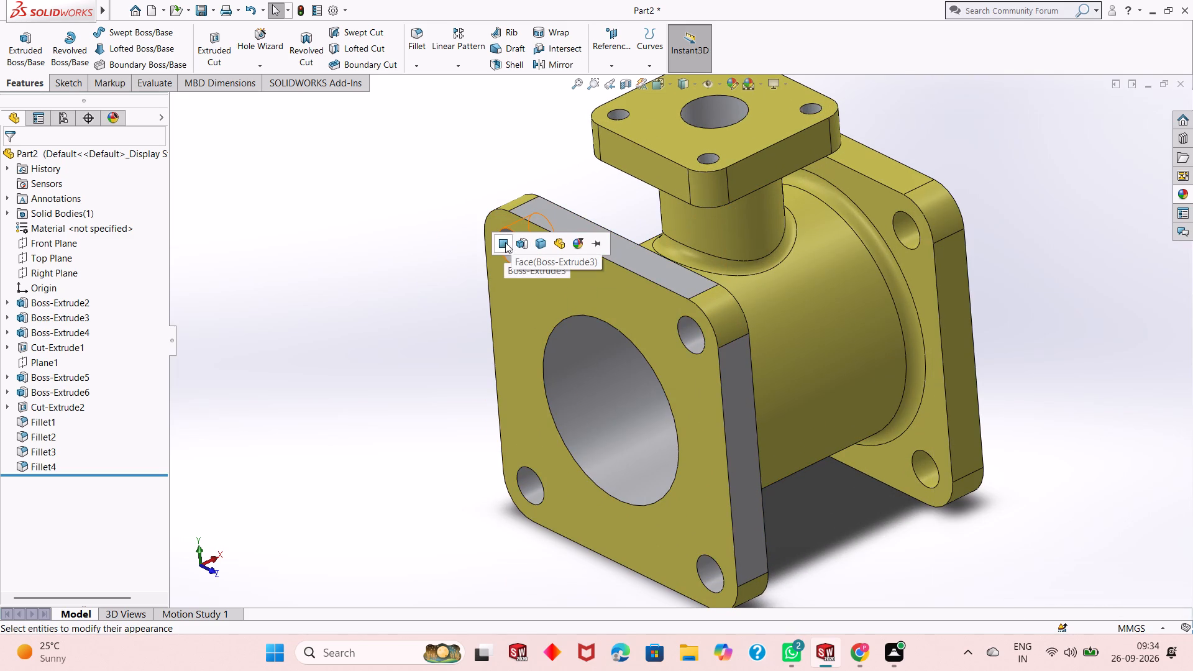
{"action": "left_click", "coordinate": [1177, 194]}
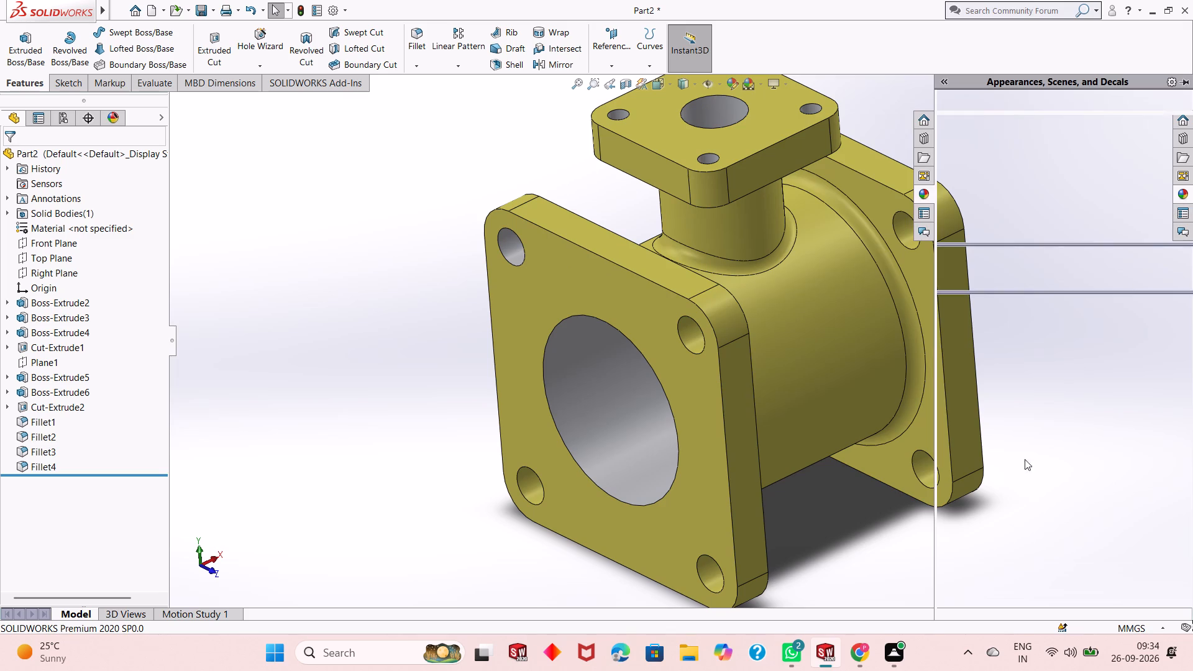
{"action": "left_click_drag", "start_coordinate": [1002, 439], "coordinate": [695, 337]}
{"action": "left_click", "coordinate": [695, 337]}
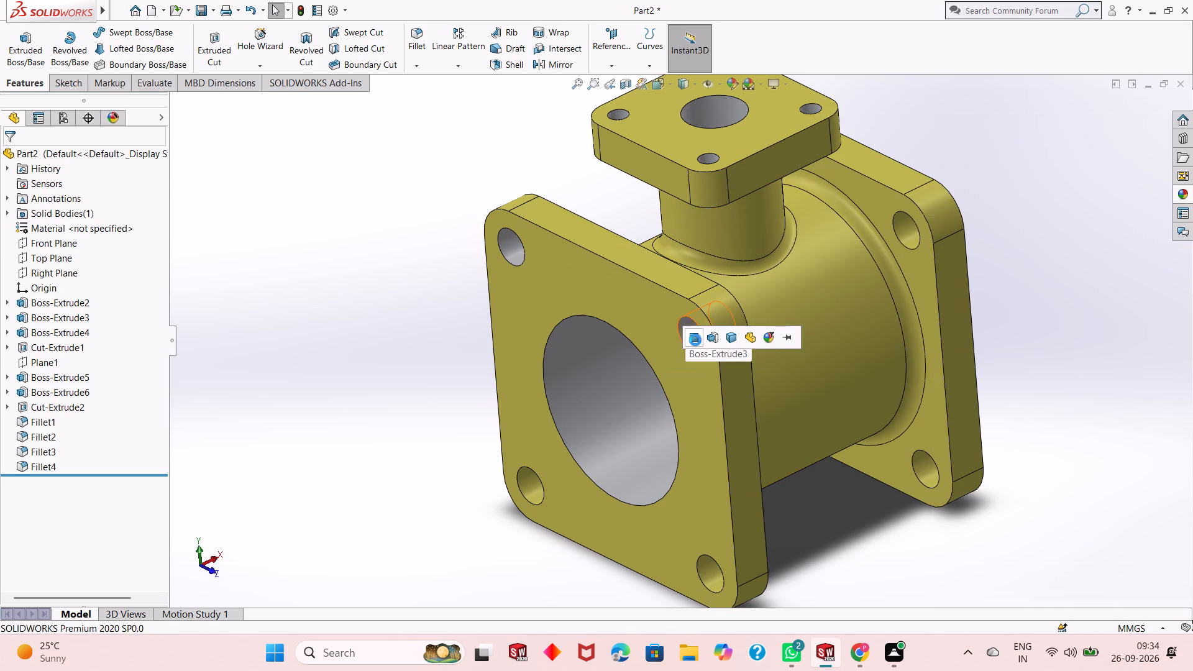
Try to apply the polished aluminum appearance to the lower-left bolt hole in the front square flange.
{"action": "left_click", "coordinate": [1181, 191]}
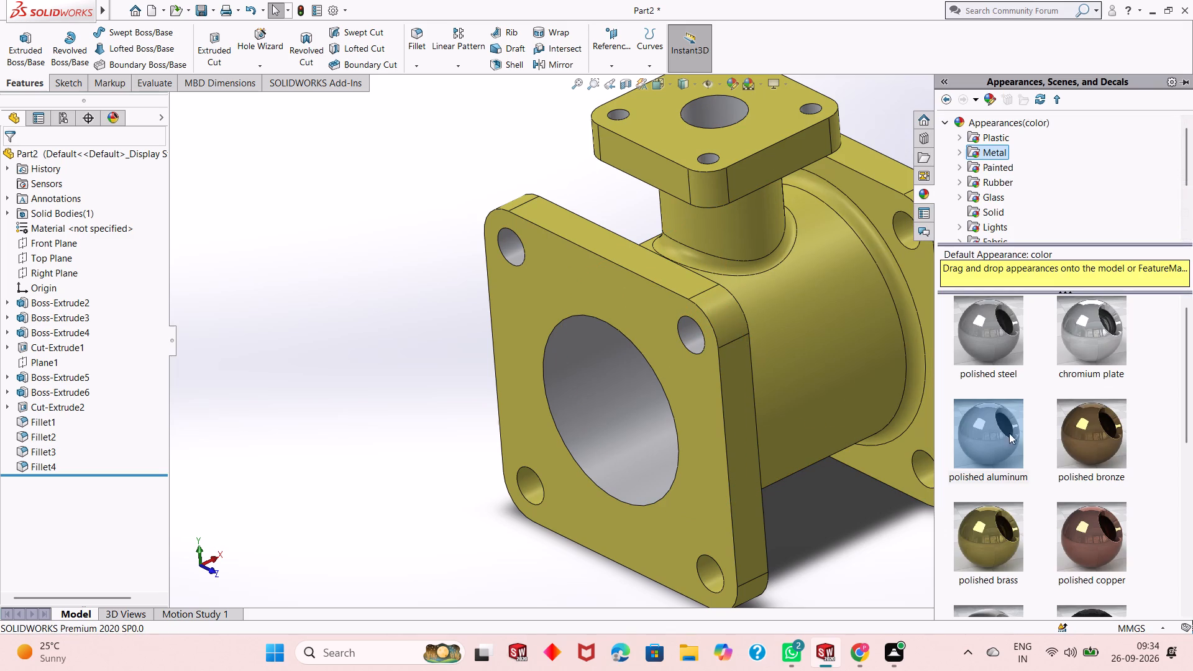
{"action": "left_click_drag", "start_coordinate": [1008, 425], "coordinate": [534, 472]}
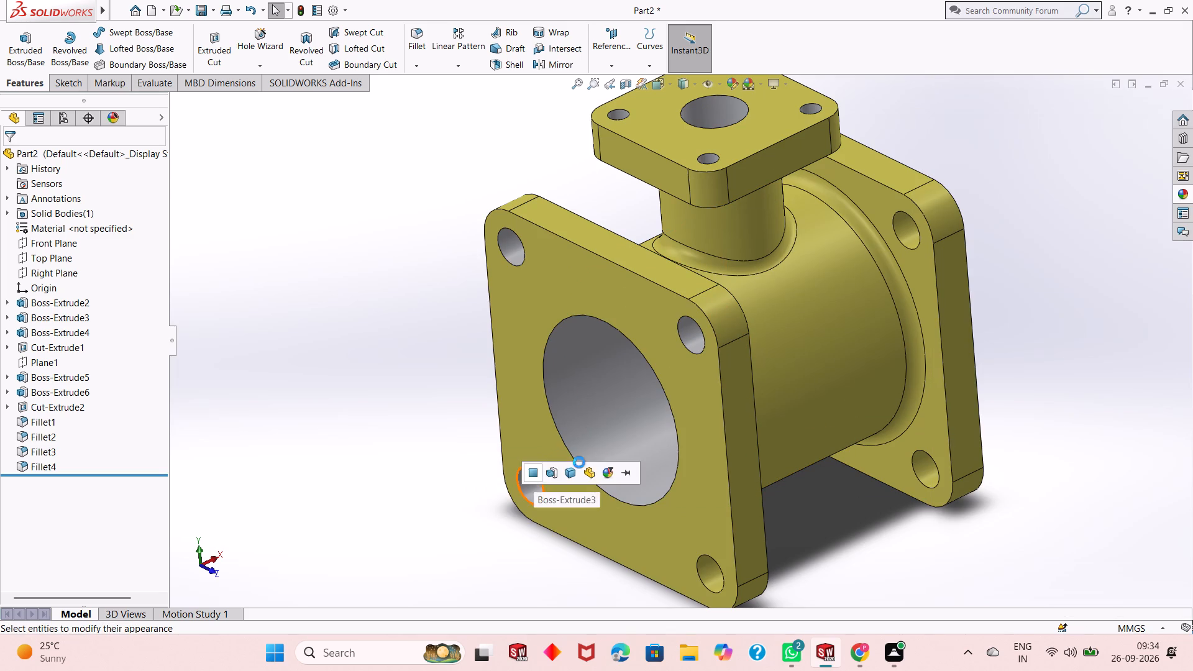
Apply the polished aluminum appearance to the inner face of the lower-right bolt hole in the front square flange.
{"action": "left_click", "coordinate": [1182, 196]}
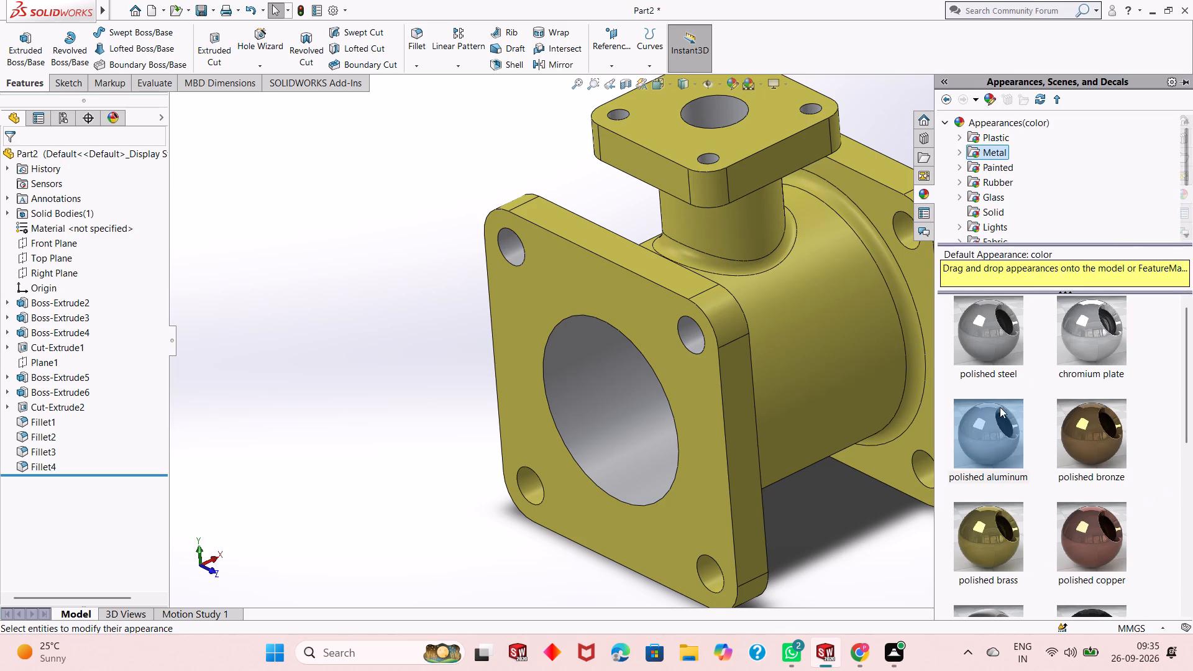
{"action": "left_click_drag", "start_coordinate": [991, 421], "coordinate": [706, 559]}
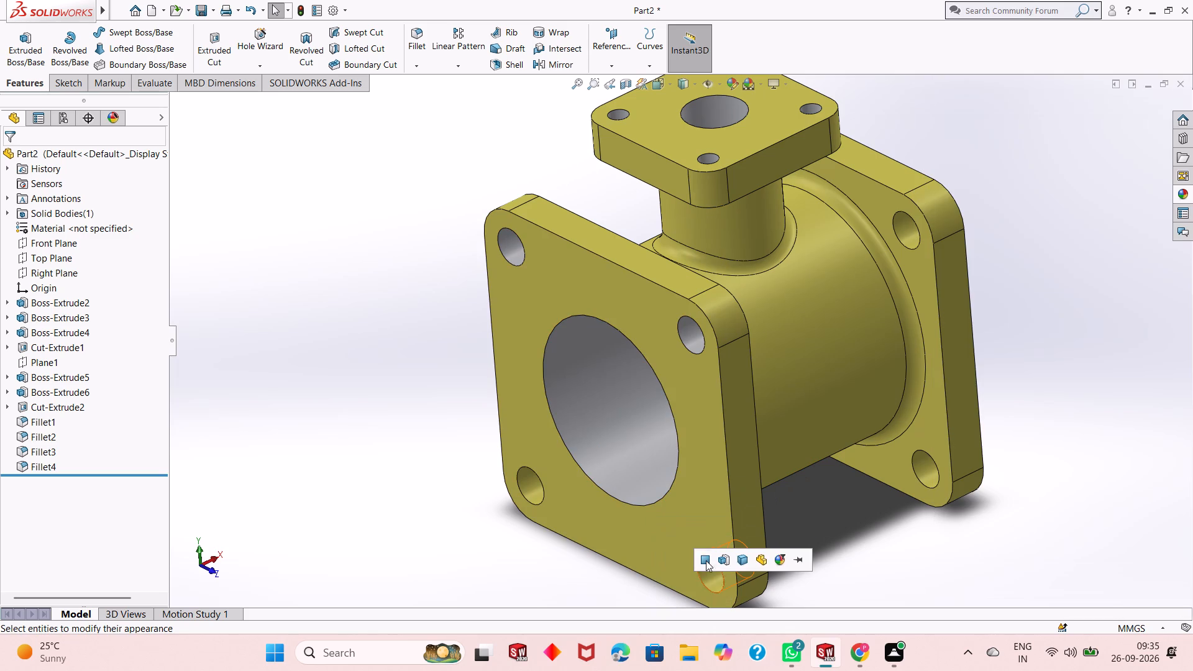
{"action": "left_click", "coordinate": [706, 560]}
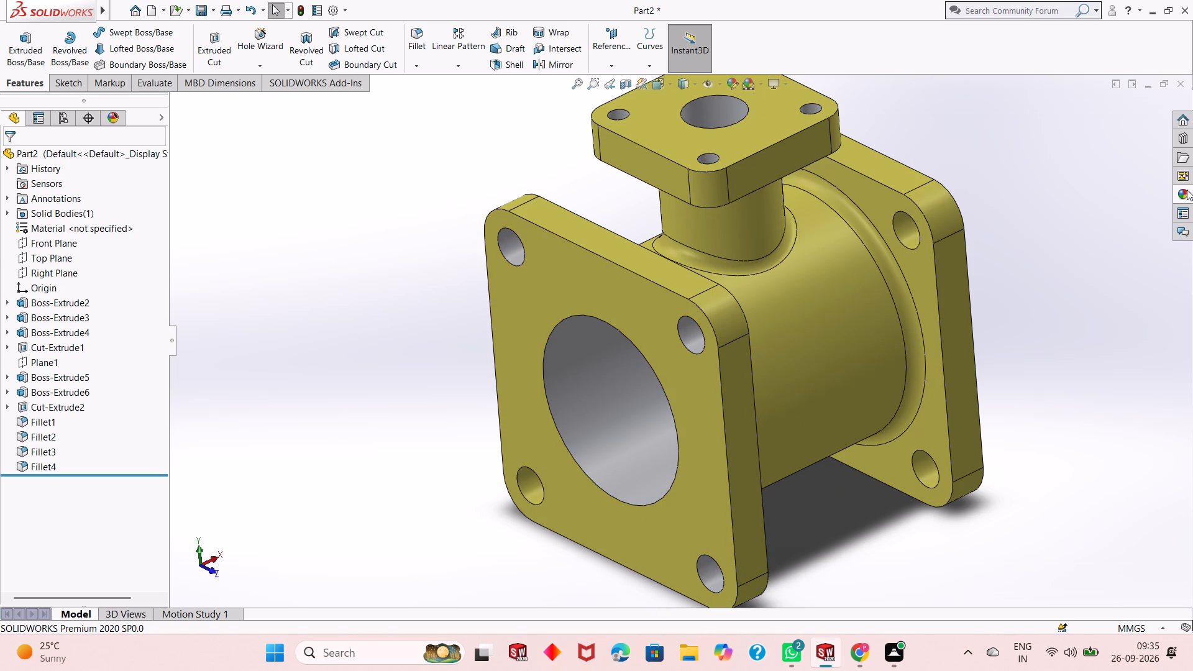
Apply the polished aluminum appearance to the inner faces of the rear square flange's lower and upper bolt holes on the right-hand side.
{"action": "left_click", "coordinate": [1186, 189]}
{"action": "left_click_drag", "start_coordinate": [992, 429], "coordinate": [916, 454]}
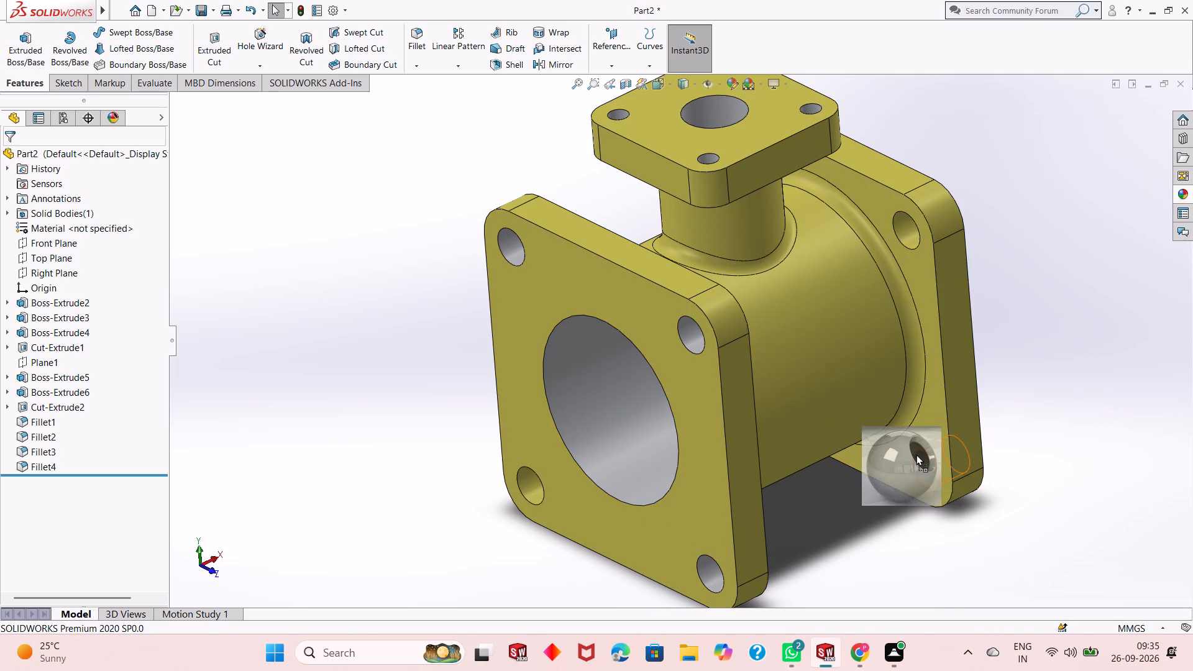
{"action": "left_click_drag", "start_coordinate": [916, 454], "coordinate": [916, 459]}
{"action": "left_click", "coordinate": [916, 459]}
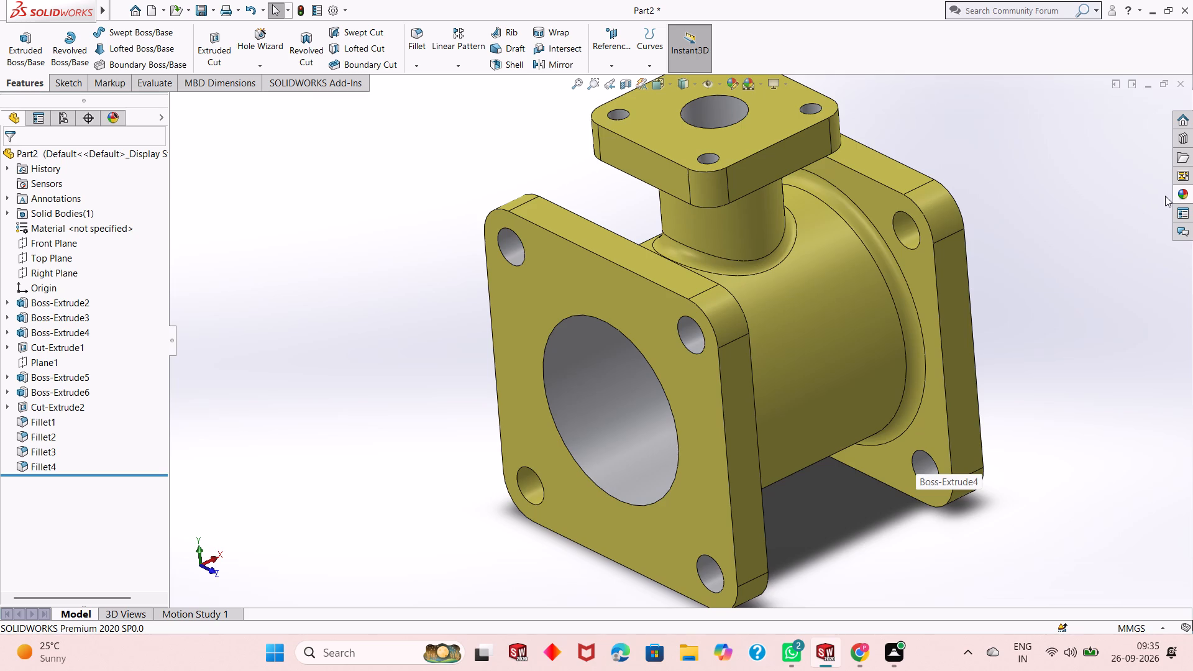
{"action": "left_click", "coordinate": [1175, 191]}
{"action": "left_click_drag", "start_coordinate": [994, 433], "coordinate": [994, 434]}
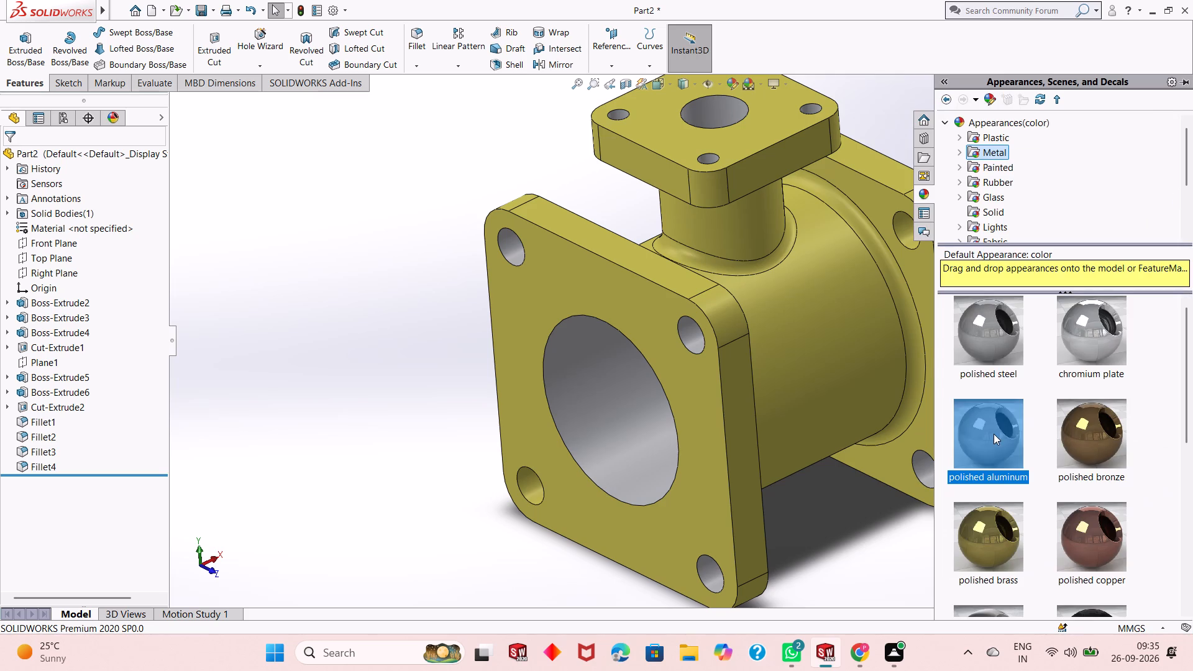
{"action": "left_click_drag", "start_coordinate": [994, 434], "coordinate": [914, 263]}
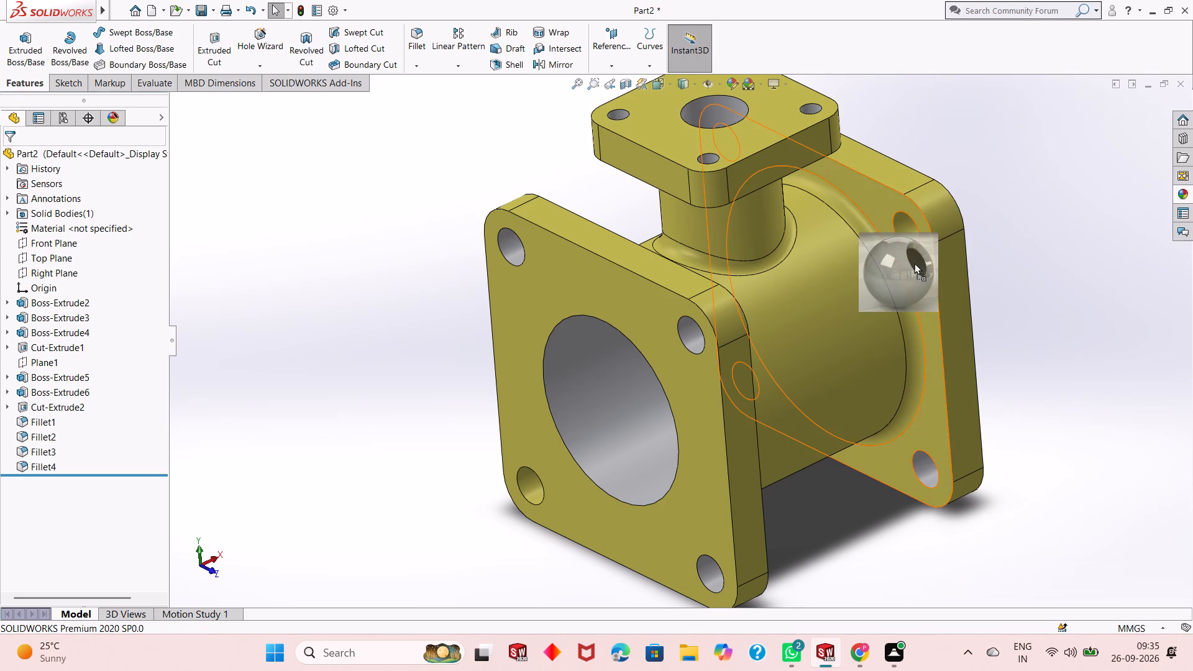
{"action": "left_click_drag", "start_coordinate": [914, 263], "coordinate": [909, 233]}
{"action": "left_click", "coordinate": [909, 233]}
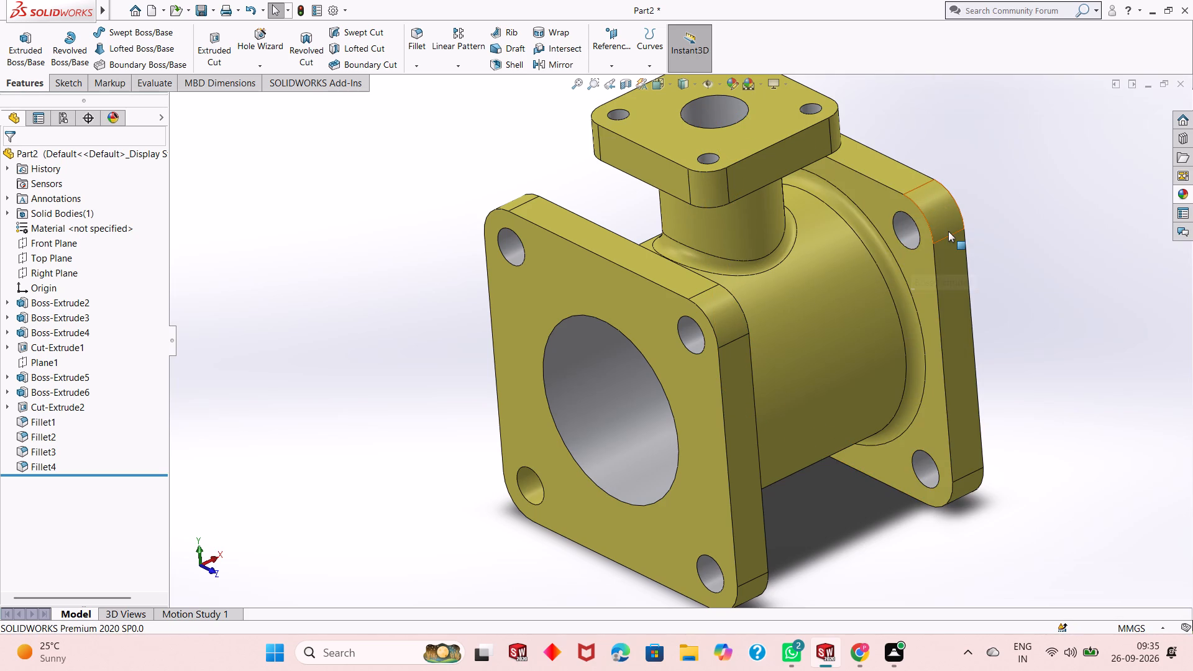
Apply the polished aluminum appearance to the inner faces of the remaining two bolt holes, upper and lower, in the rear square flange.
{"action": "left_click", "coordinate": [1183, 190]}
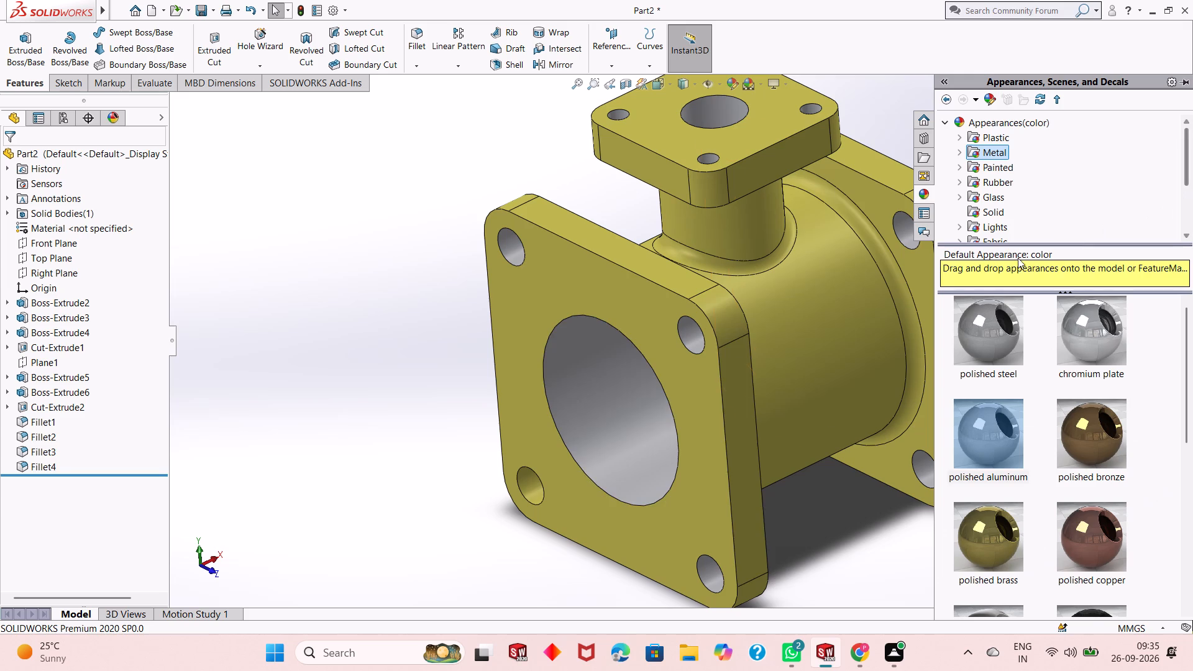
{"action": "middle_click_drag", "start_coordinate": [619, 358], "coordinate": [713, 349]}
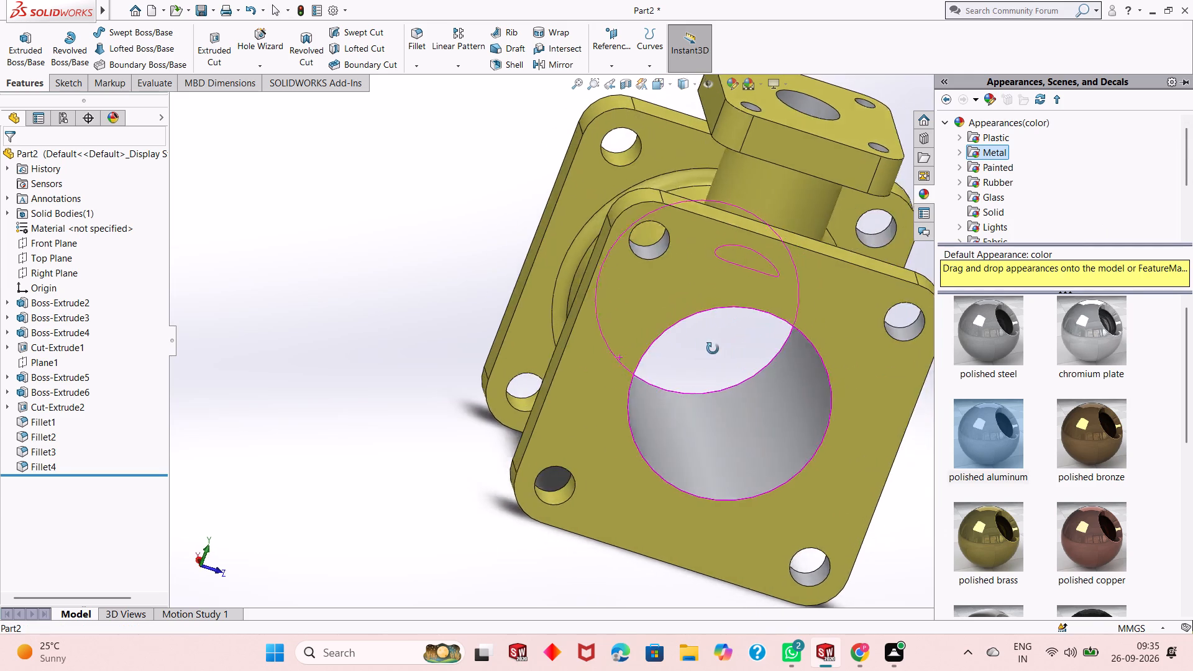
{"action": "middle_click_drag", "start_coordinate": [713, 349], "coordinate": [743, 345]}
{"action": "scroll", "coordinate": [570, 101], "scroll_direction": "down", "scroll_amount": 4}
{"action": "scroll", "coordinate": [577, 332], "scroll_direction": "up", "scroll_amount": 3}
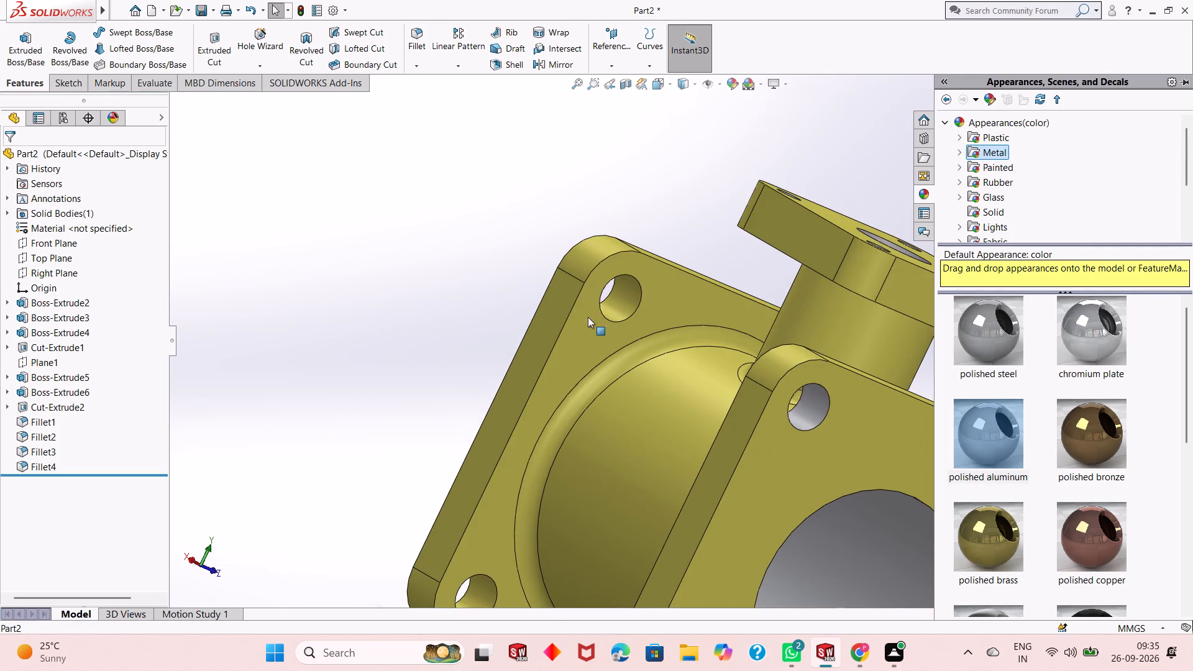
{"action": "scroll", "coordinate": [561, 508], "scroll_direction": "up", "scroll_amount": 2}
{"action": "scroll", "coordinate": [565, 462], "scroll_direction": "down", "scroll_amount": 3}
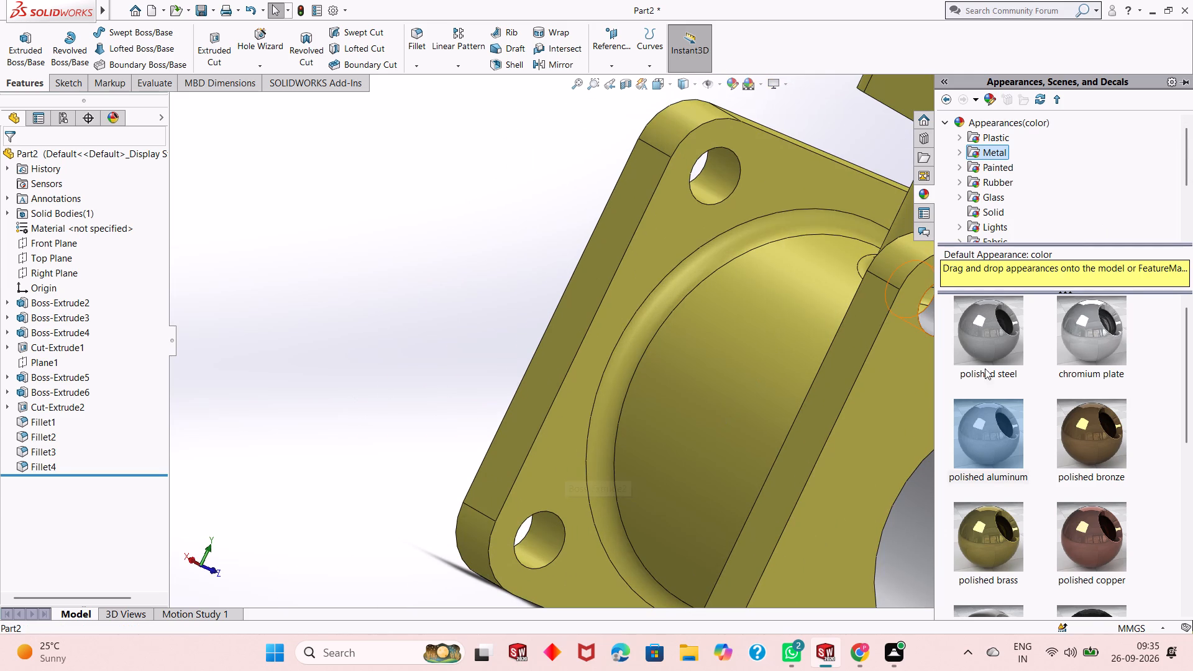
{"action": "left_click_drag", "start_coordinate": [992, 445], "coordinate": [722, 180]}
{"action": "left_click", "coordinate": [718, 176]}
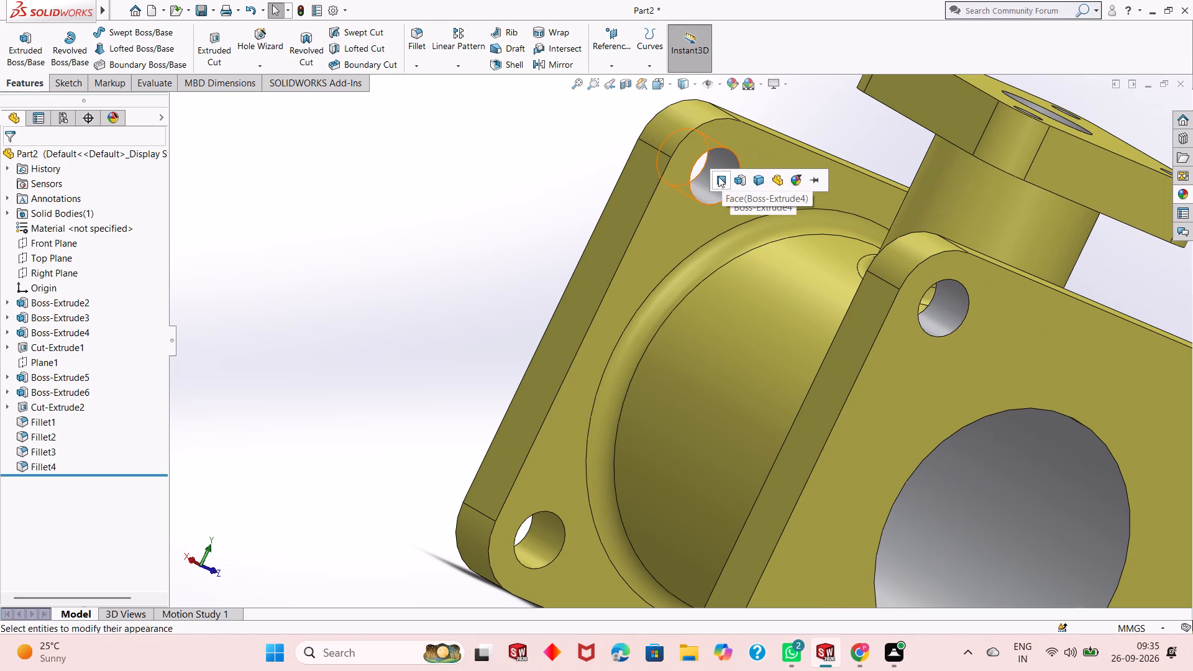
{"action": "left_click", "coordinate": [1179, 194]}
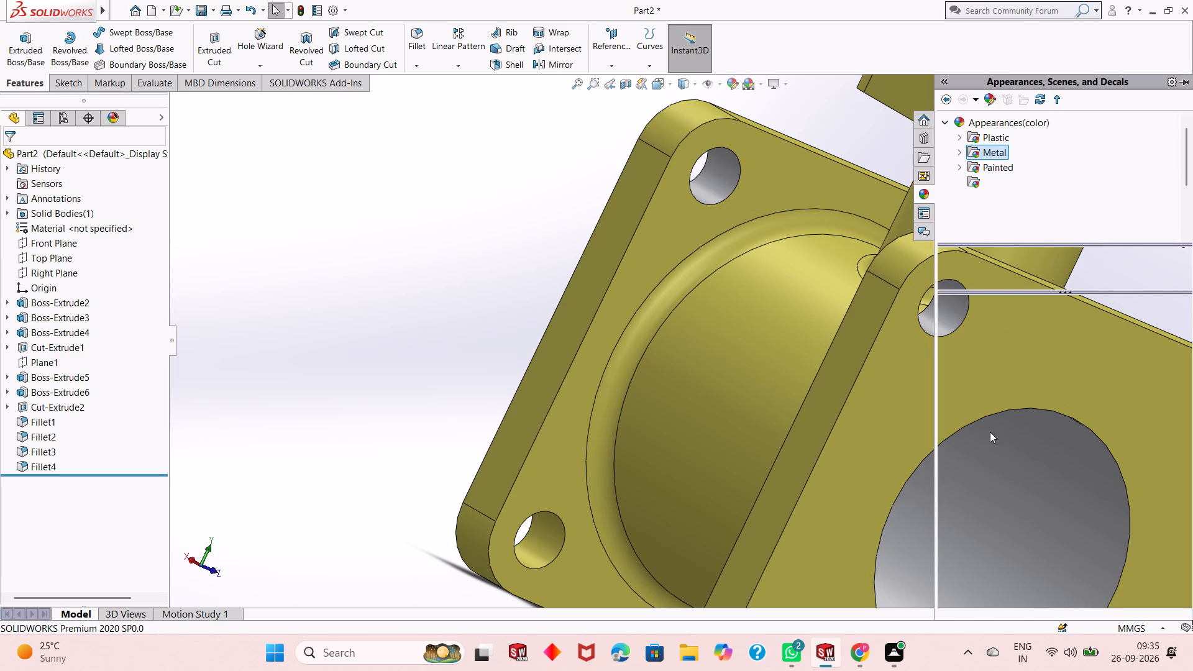
{"action": "left_click_drag", "start_coordinate": [989, 432], "coordinate": [546, 542]}
{"action": "left_click", "coordinate": [544, 544]}
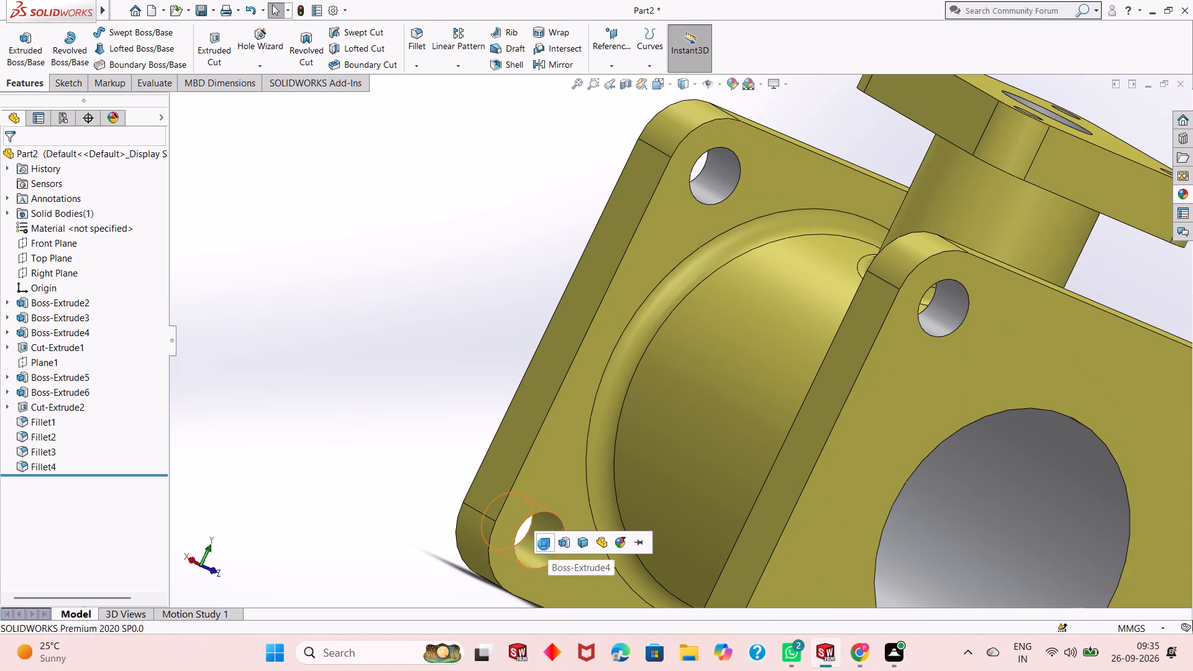
Examine the bores and flange bolt holes from several angles to check their polished aluminum finish.
{"action": "scroll", "coordinate": [647, 496], "scroll_direction": "up", "scroll_amount": 3}
{"action": "middle_click_drag", "start_coordinate": [767, 422], "coordinate": [667, 383]}
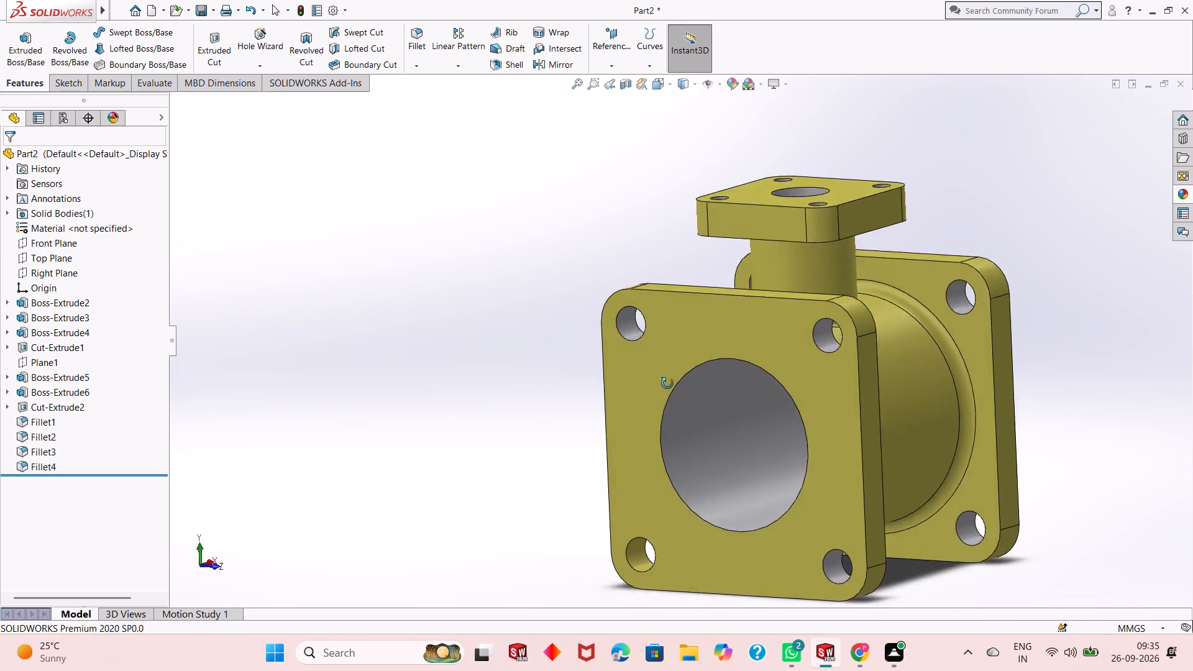
{"action": "middle_click_drag", "start_coordinate": [667, 383], "coordinate": [606, 348]}
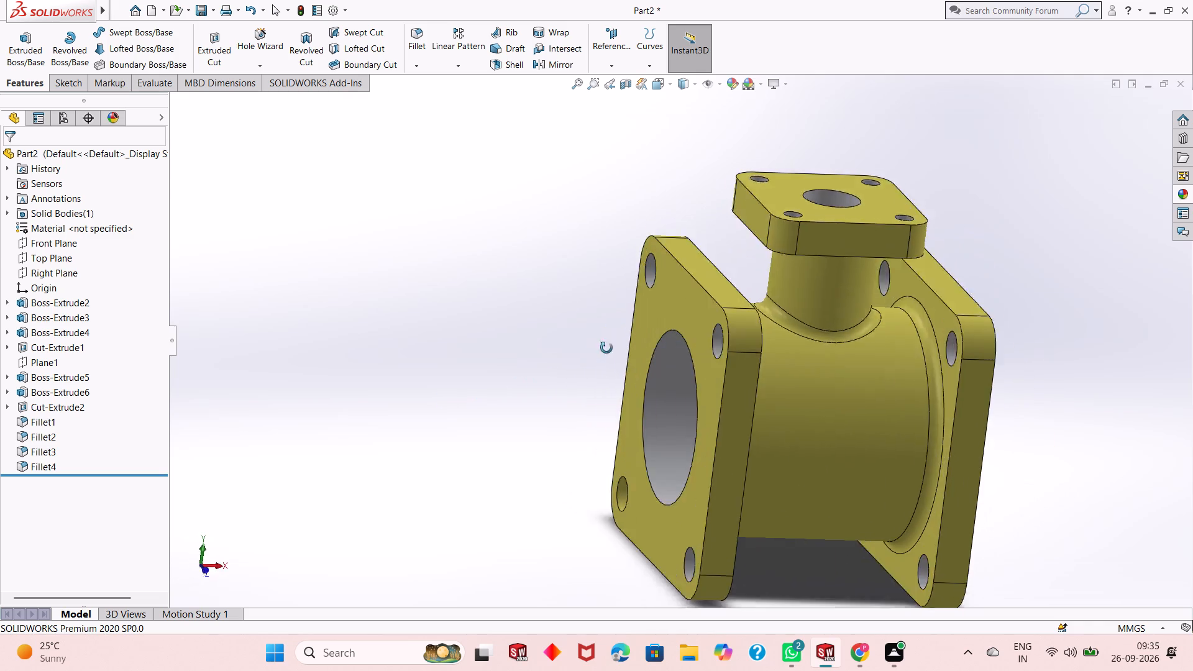
{"action": "middle_click_drag", "start_coordinate": [606, 348], "coordinate": [628, 361]}
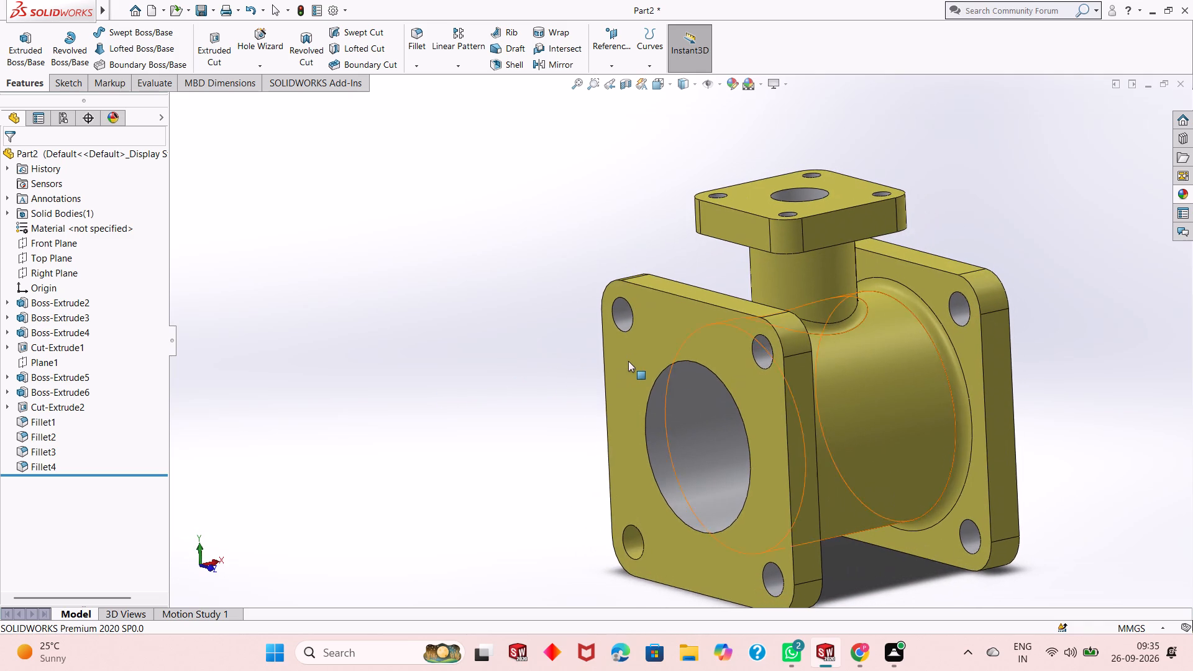
{"action": "scroll", "coordinate": [620, 363], "scroll_direction": "up", "scroll_amount": 1}
{"action": "scroll", "coordinate": [929, 416], "scroll_direction": "down", "scroll_amount": 2}
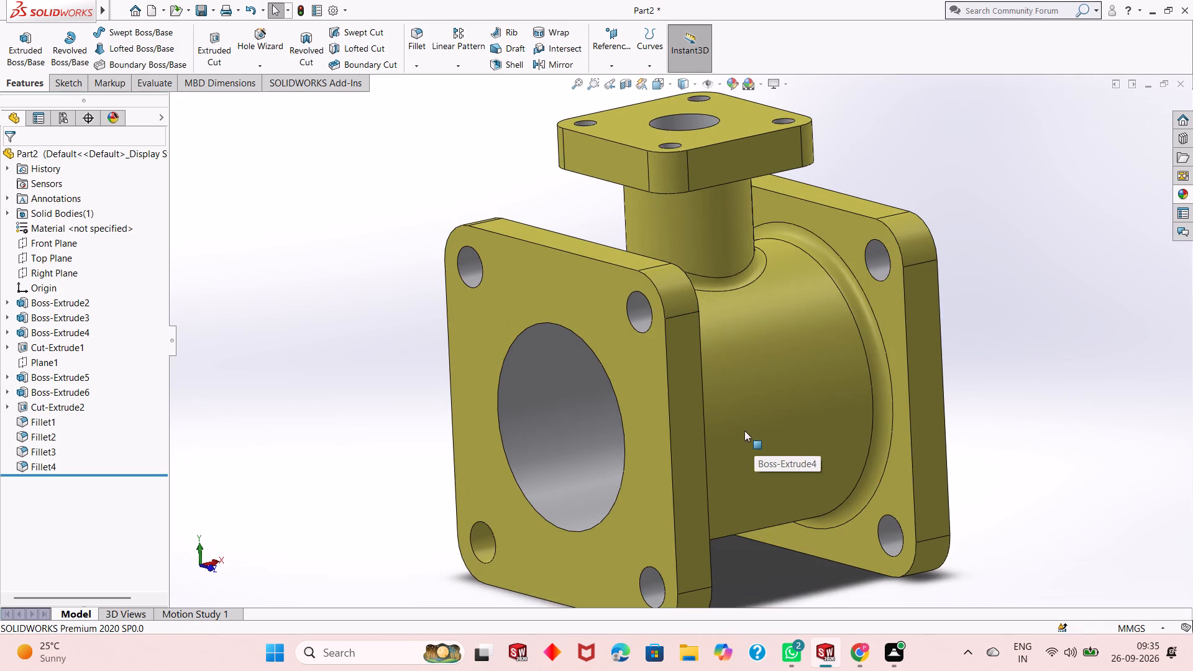
{"action": "scroll", "coordinate": [744, 431], "scroll_direction": "up", "scroll_amount": 2}
{"action": "scroll", "coordinate": [366, 327], "scroll_direction": "down", "scroll_amount": 1}
{"action": "middle_click_drag", "start_coordinate": [662, 417], "coordinate": [667, 381]}
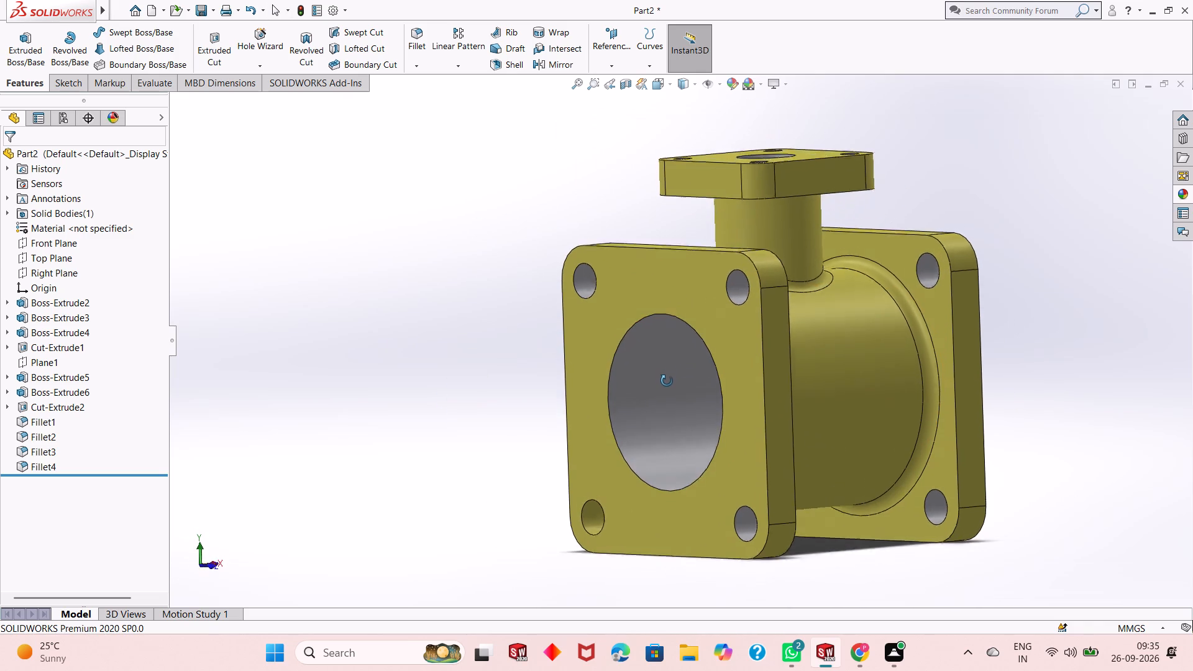
{"action": "middle_click_drag", "start_coordinate": [667, 381], "coordinate": [649, 448]}
{"action": "scroll", "coordinate": [662, 430], "scroll_direction": "up", "scroll_amount": 1}
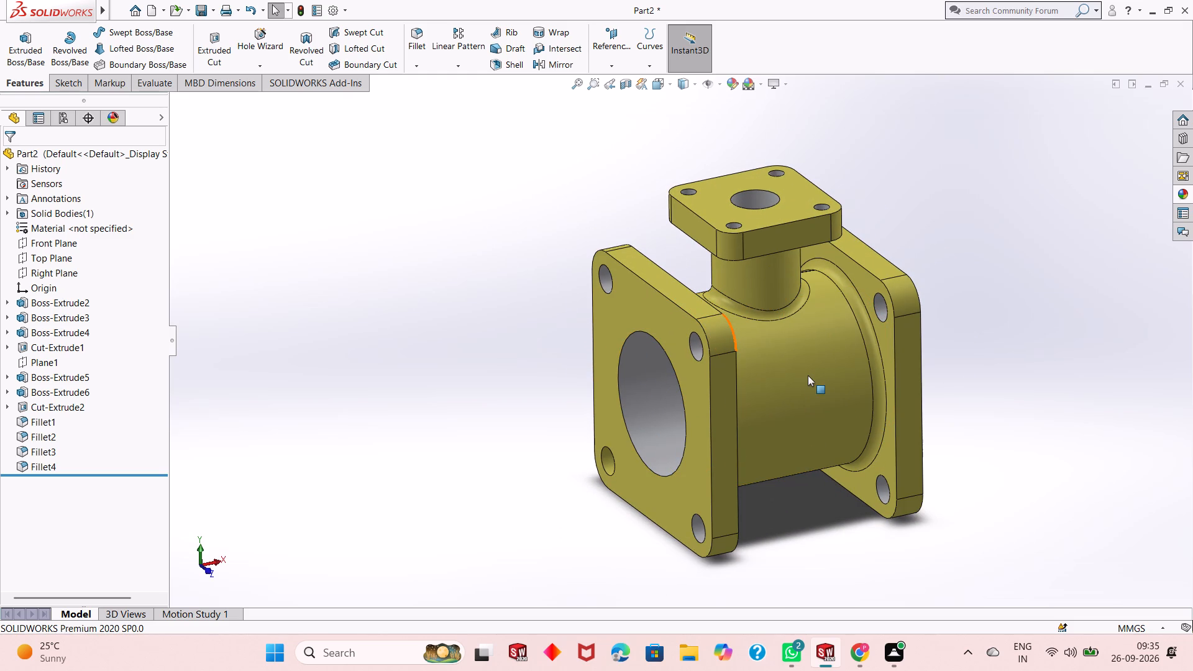
{"action": "scroll", "coordinate": [1020, 449], "scroll_direction": "down", "scroll_amount": 1}
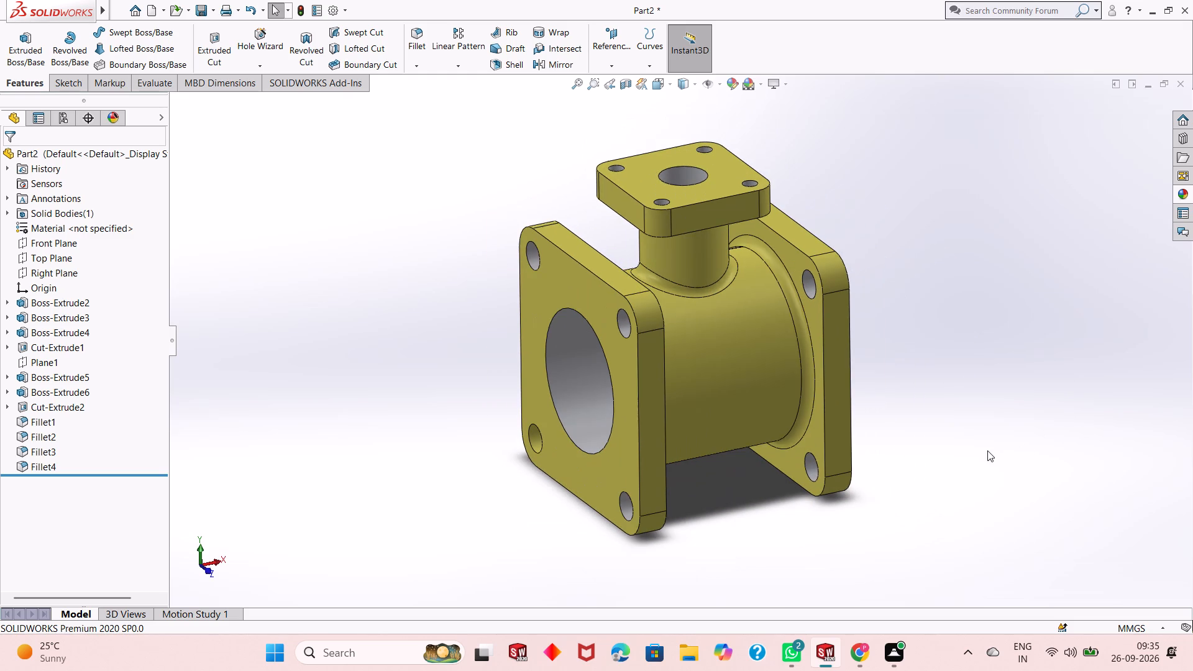
{"action": "scroll", "coordinate": [987, 450], "scroll_direction": "up", "scroll_amount": 1}
{"action": "scroll", "coordinate": [705, 329], "scroll_direction": "up", "scroll_amount": 1}
{"action": "middle_click_drag", "start_coordinate": [698, 324], "coordinate": [706, 288]}
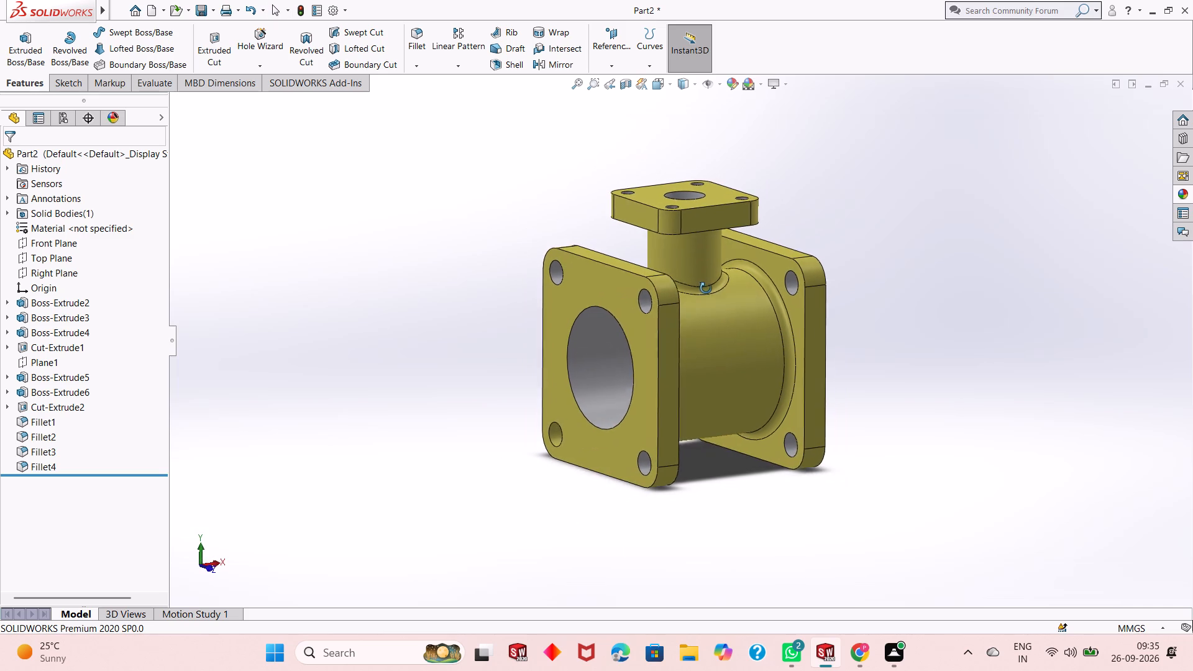
{"action": "middle_click_drag", "start_coordinate": [706, 288], "coordinate": [721, 289]}
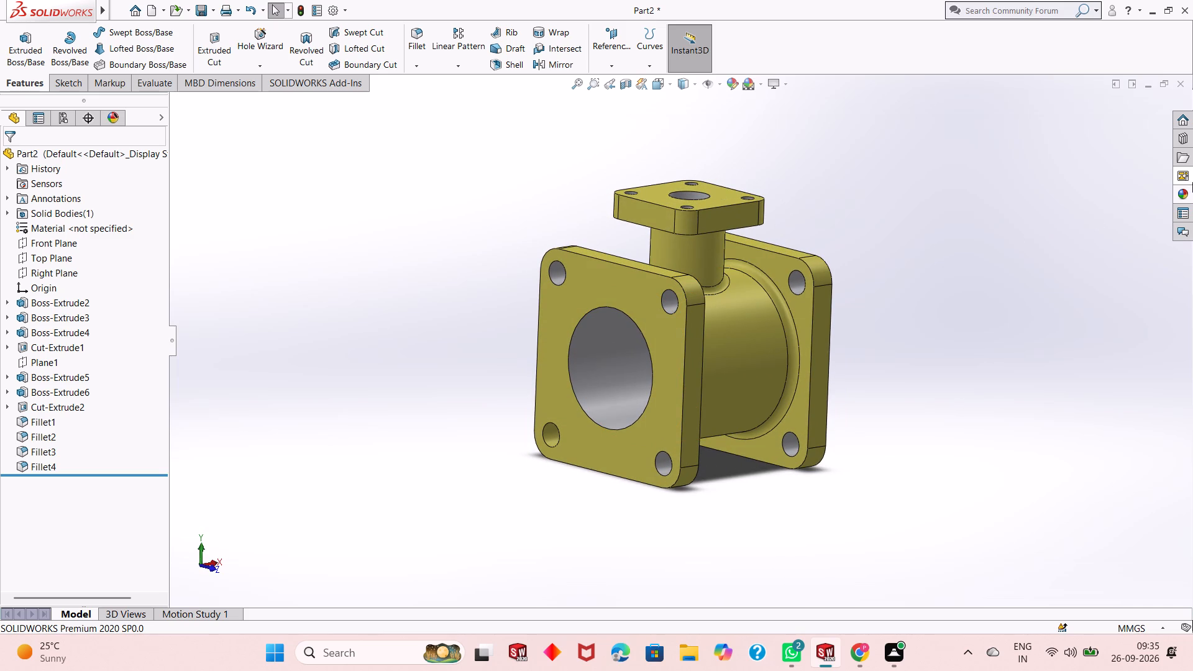
Apply the polished aluminum appearance to the inner face of the lower-left bolt hole in the front square flange.
{"action": "left_click", "coordinate": [1182, 201]}
{"action": "left_click_drag", "start_coordinate": [1012, 450], "coordinate": [655, 409]}
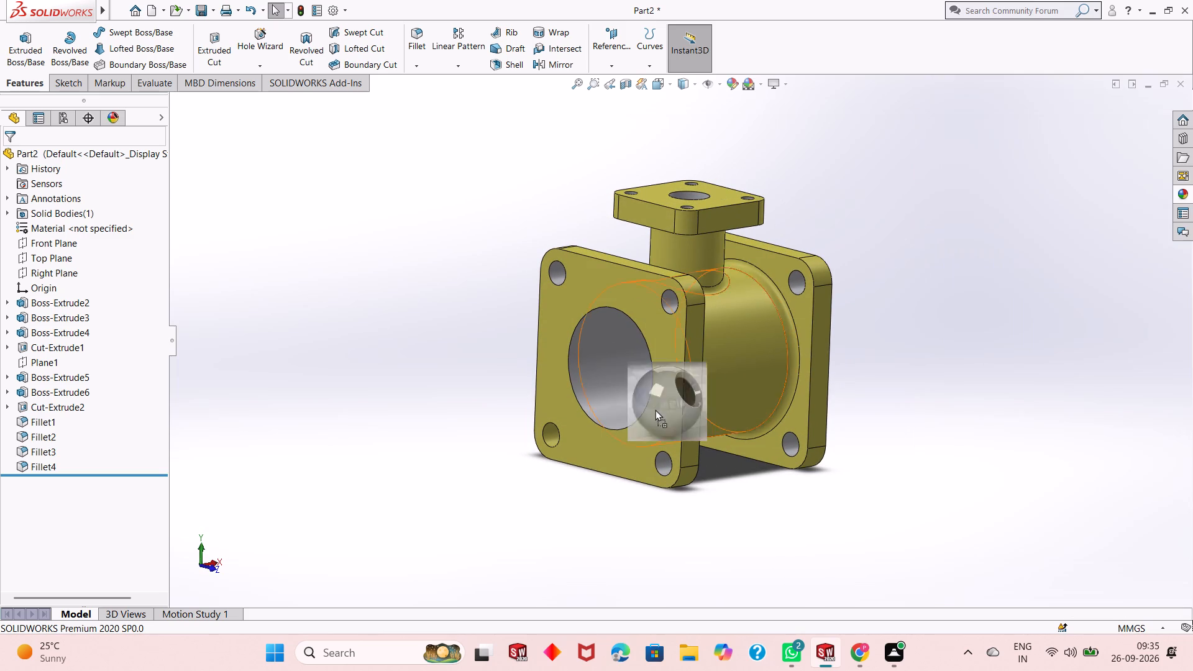
{"action": "left_click_drag", "start_coordinate": [655, 409], "coordinate": [559, 438]}
{"action": "left_click", "coordinate": [559, 438]}
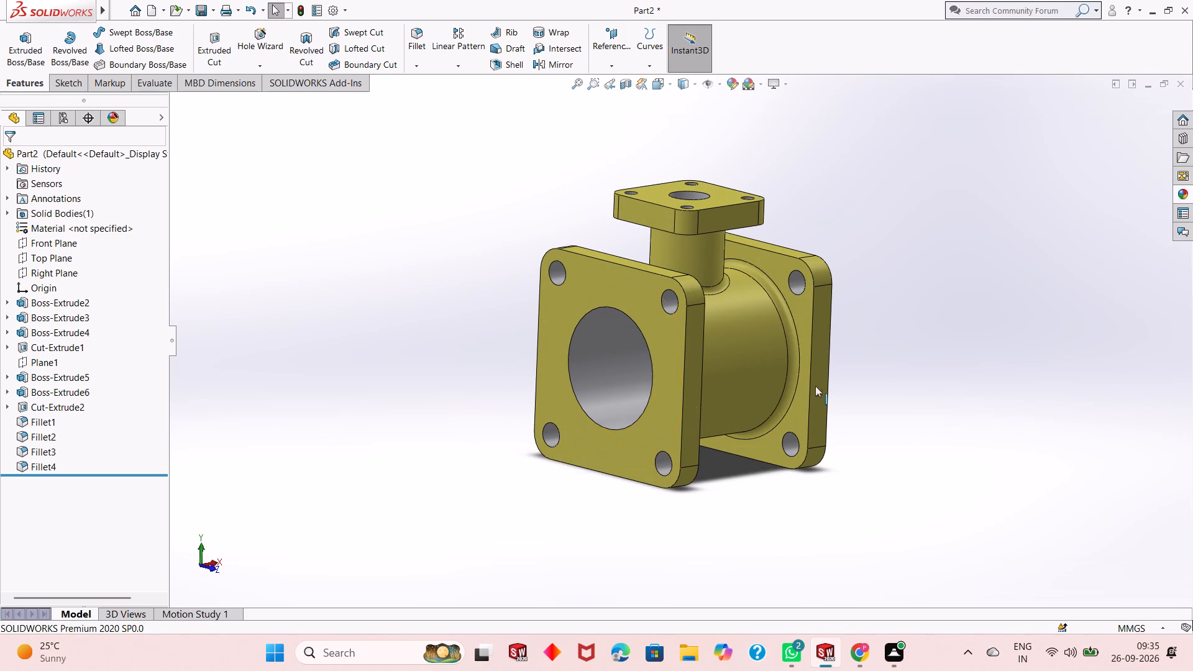
Save the part in the Downloads folder as a SOLIDWORKS part named Three-way flanged pipe connector.
{"action": "middle_click_drag", "start_coordinate": [857, 350], "coordinate": [953, 305]}
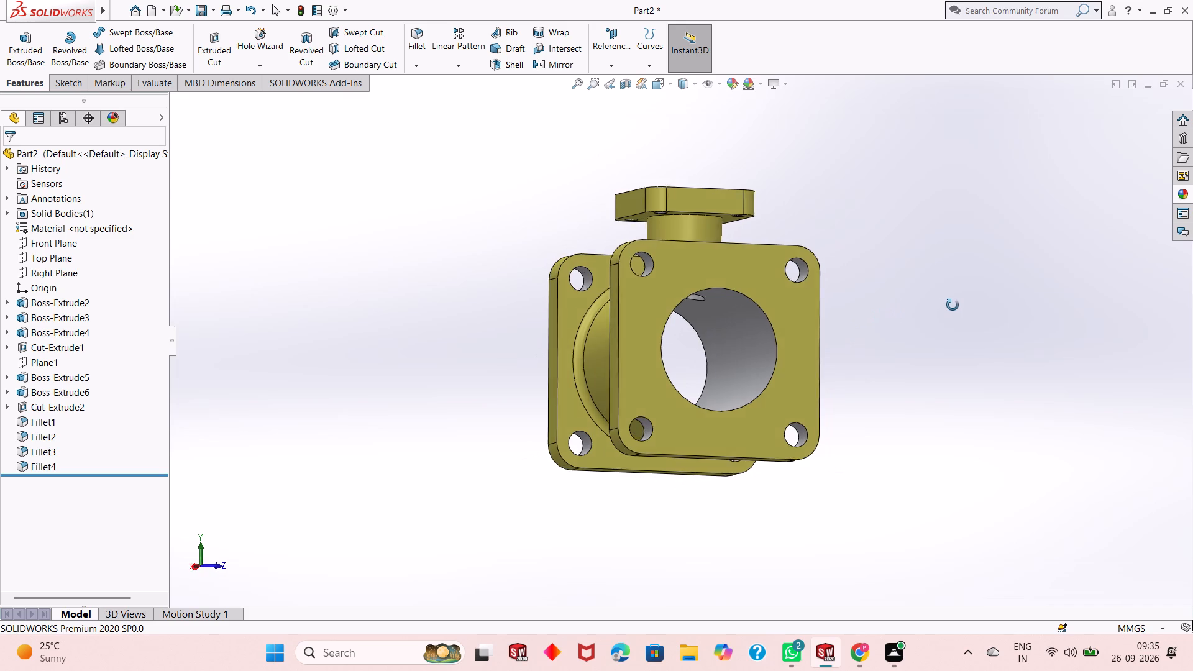
{"action": "middle_click_drag", "start_coordinate": [953, 305], "coordinate": [875, 336]}
{"action": "middle_click", "coordinate": [806, 346]}
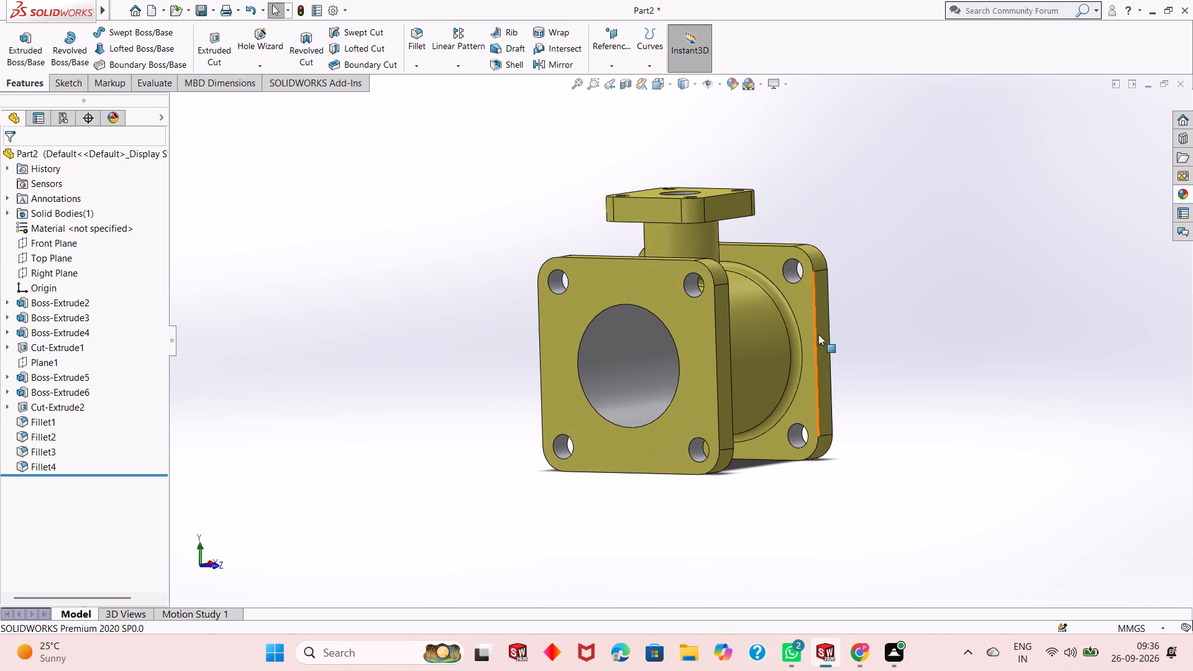
{"action": "middle_click_drag", "start_coordinate": [867, 347], "coordinate": [834, 405]}
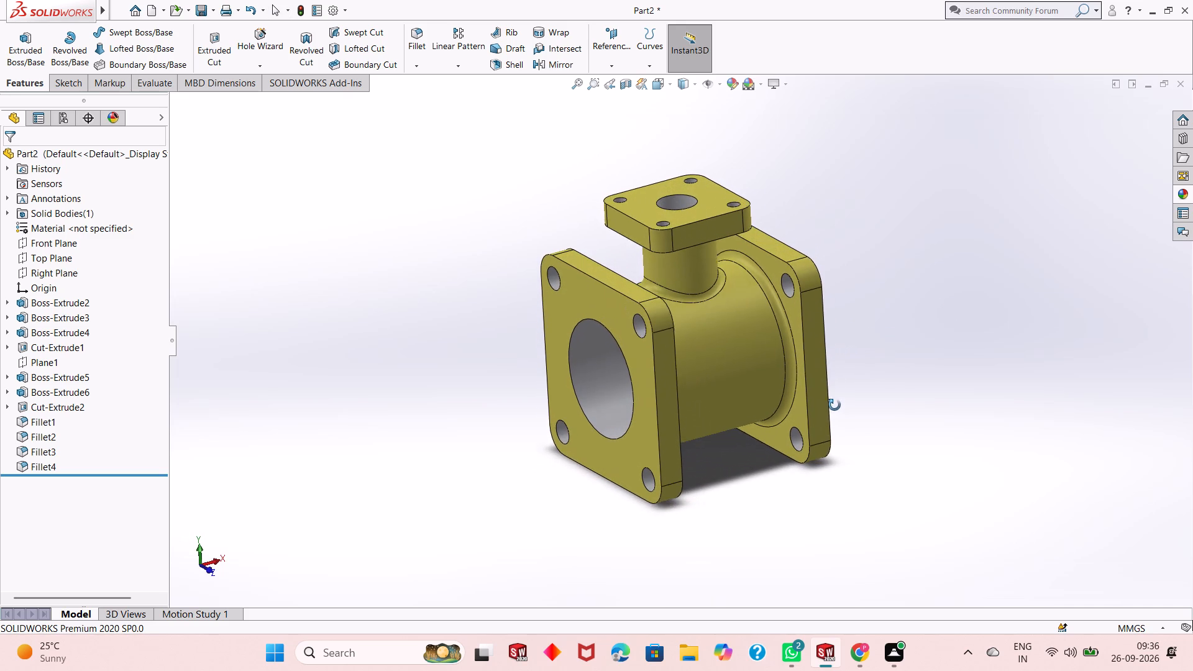
{"action": "middle_click_drag", "start_coordinate": [834, 405], "coordinate": [834, 411]}
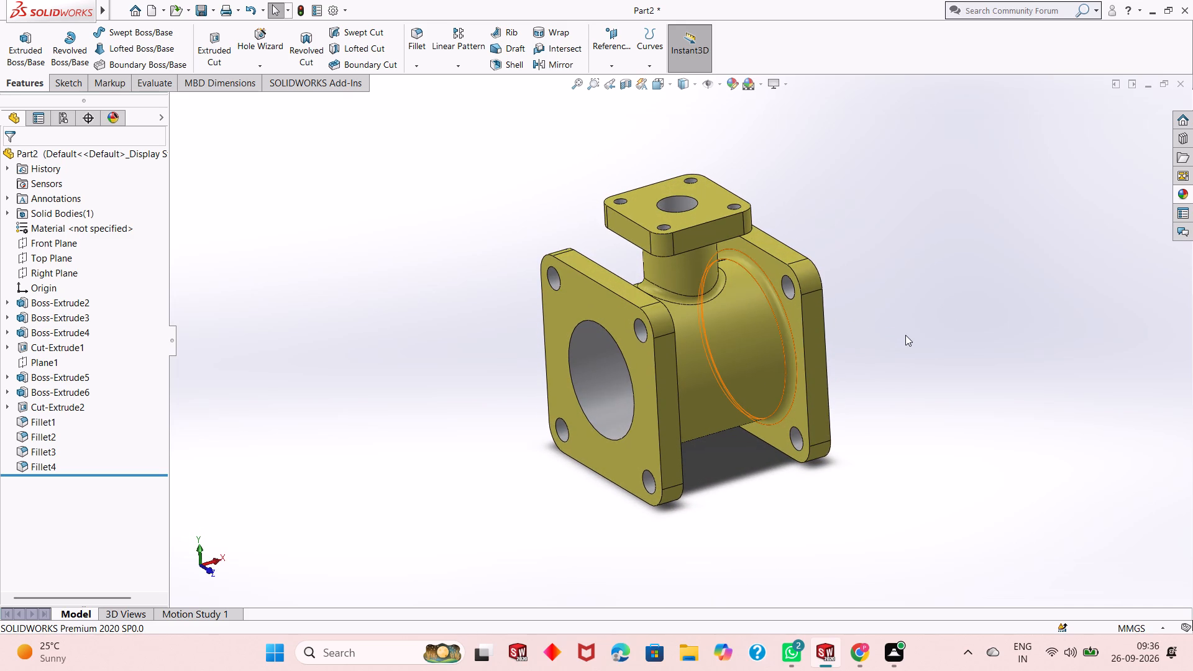
{"action": "key", "text": "ctrl+s"}
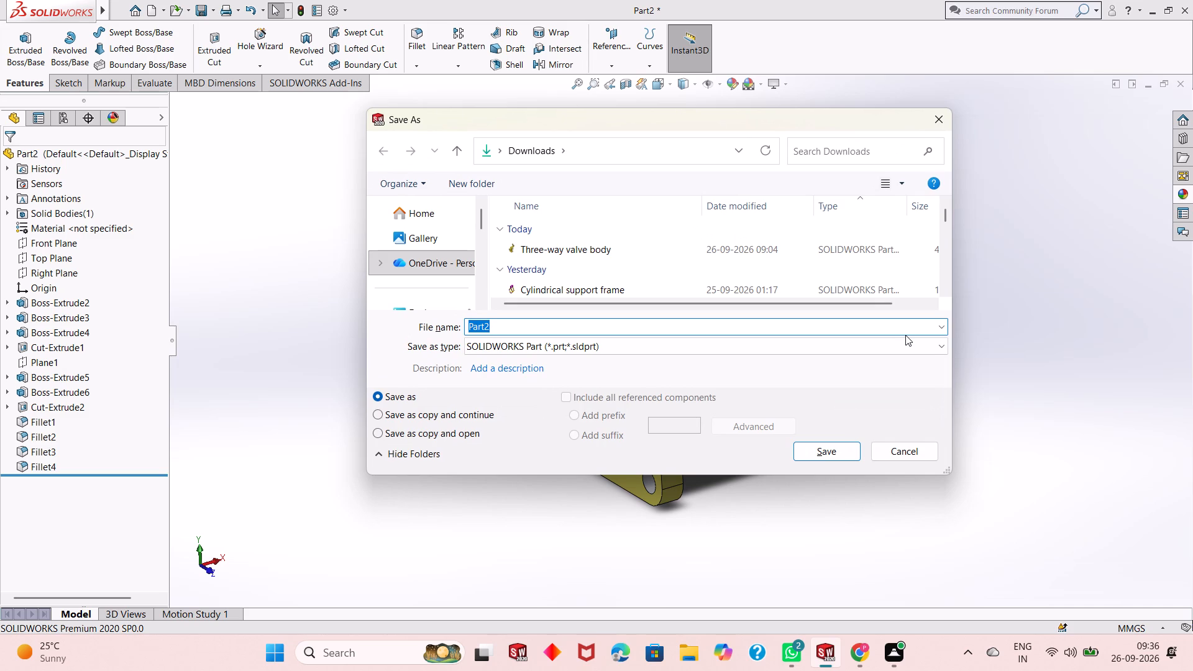
{"action": "type", "text": "Three"}
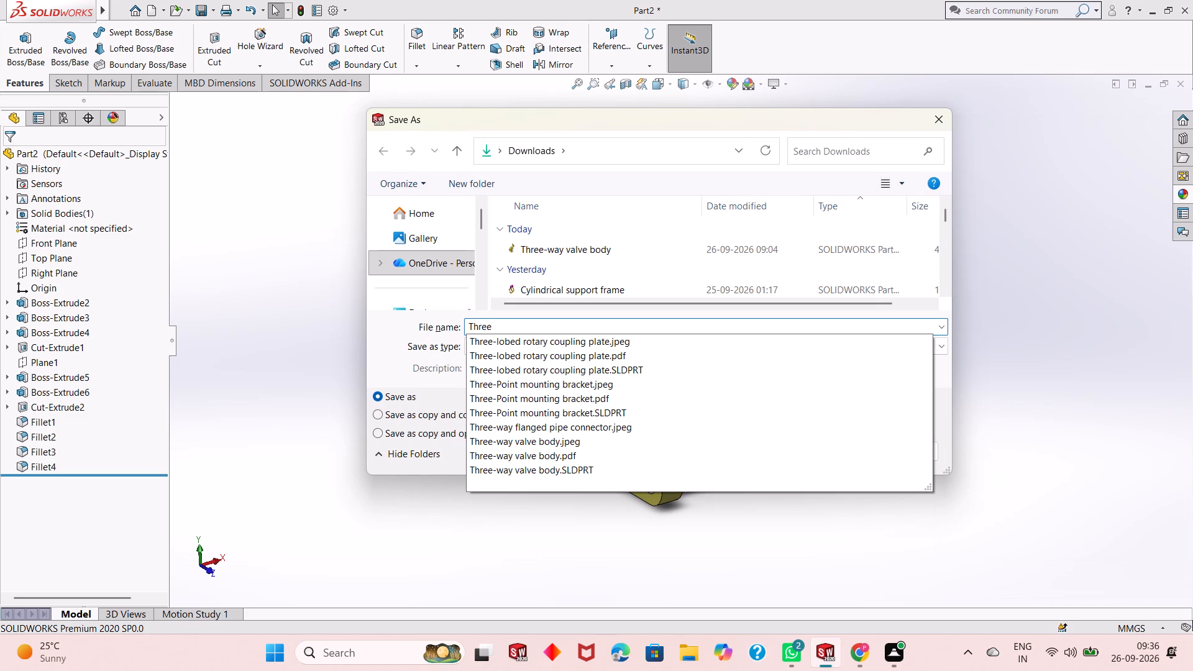
{"action": "type", "text": "-"}
{"action": "key", "text": "space"}
{"action": "key", "text": "BackSpace"}
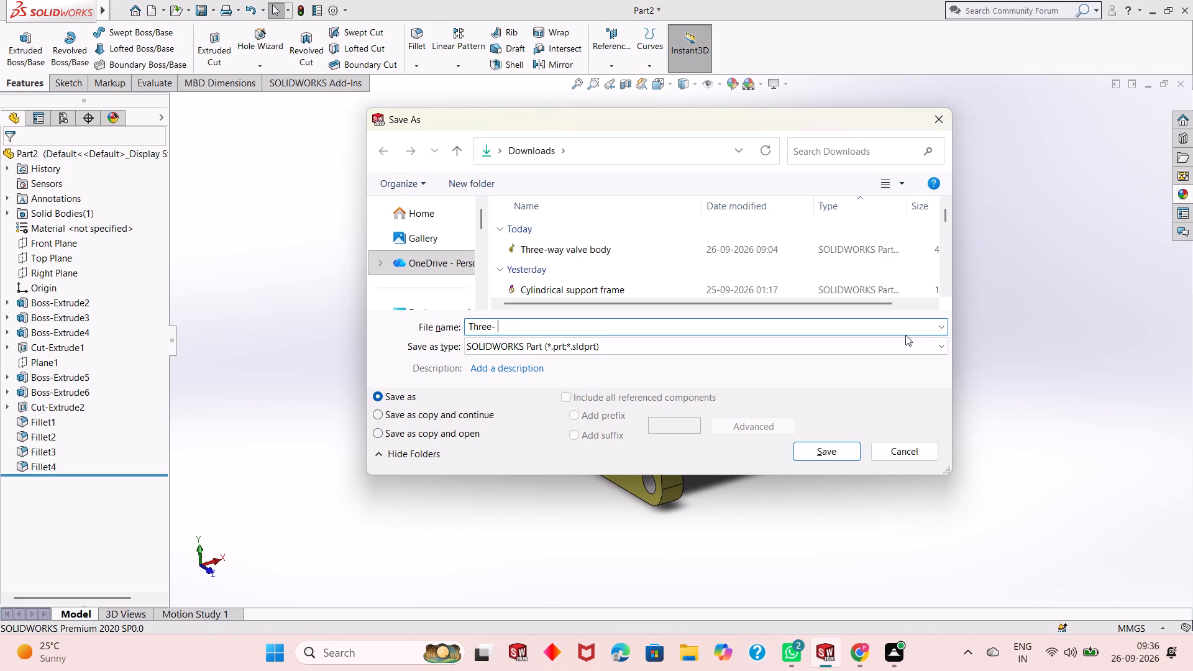
{"action": "type", "text": "way"}
{"action": "key", "text": "space"}
{"action": "type", "text": "flan"}
{"action": "type", "text": "ged"}
{"action": "key", "text": "space"}
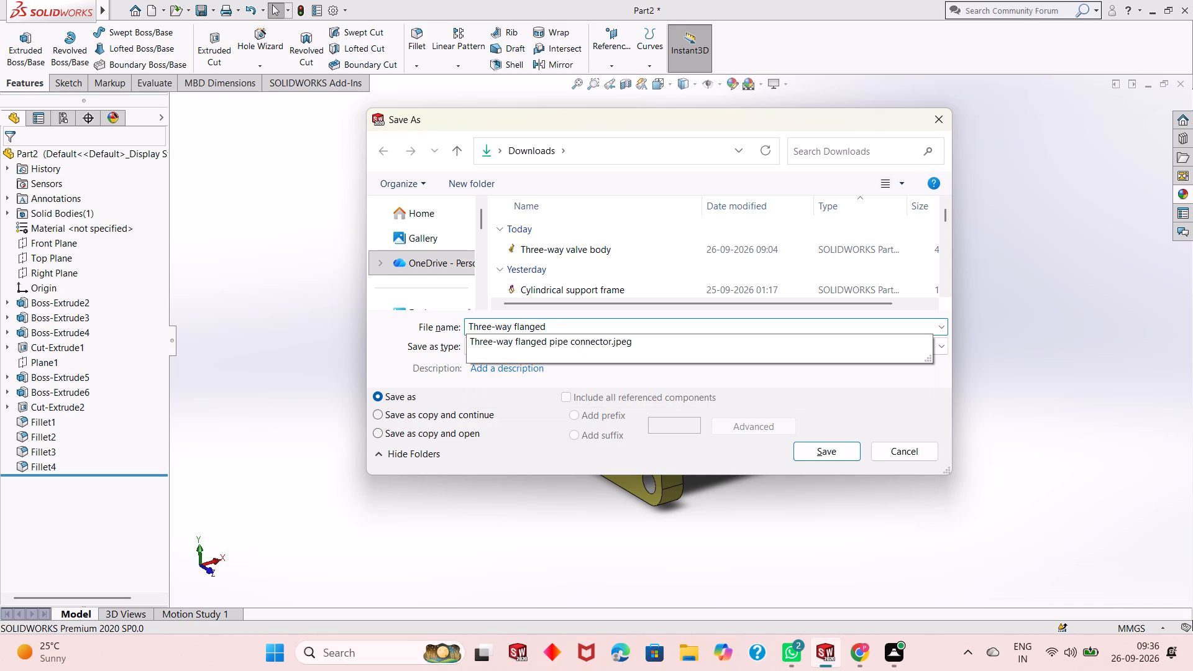
{"action": "type", "text": "pipe"}
{"action": "key", "text": "space"}
{"action": "type", "text": "connector"}
{"action": "key", "text": "Return"}
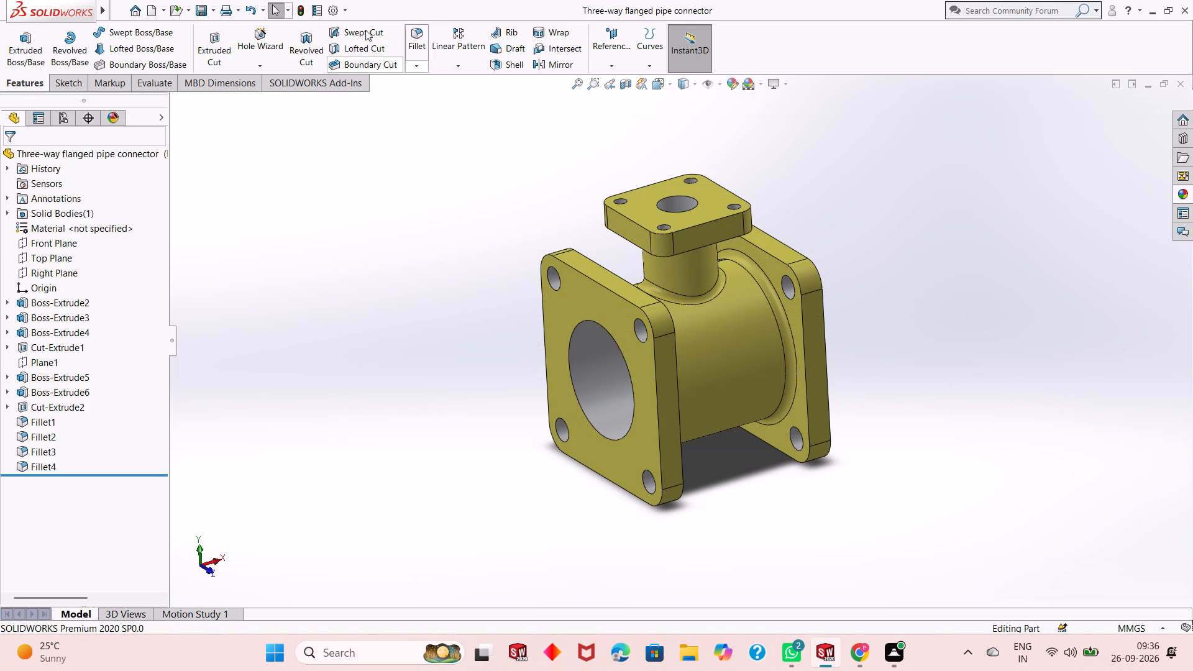
Save a PDF copy of the part in the Downloads folder under the same name, Three-way flanged pipe connector.
{"action": "left_click", "coordinate": [216, 11]}
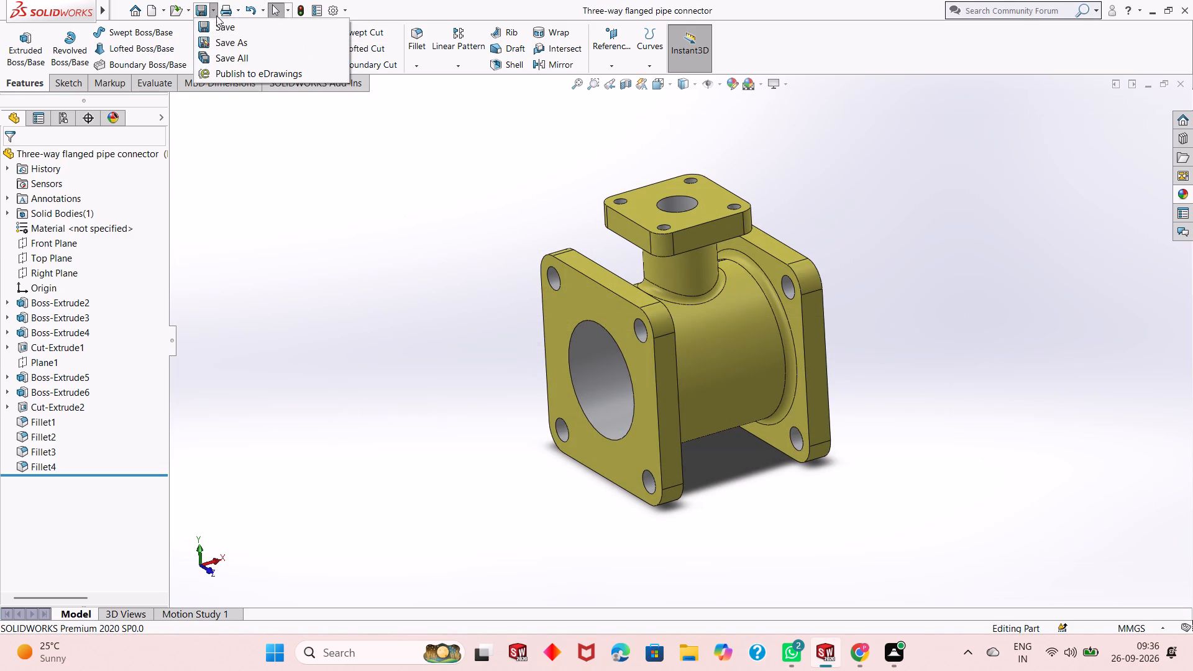
{"action": "left_click", "coordinate": [226, 40]}
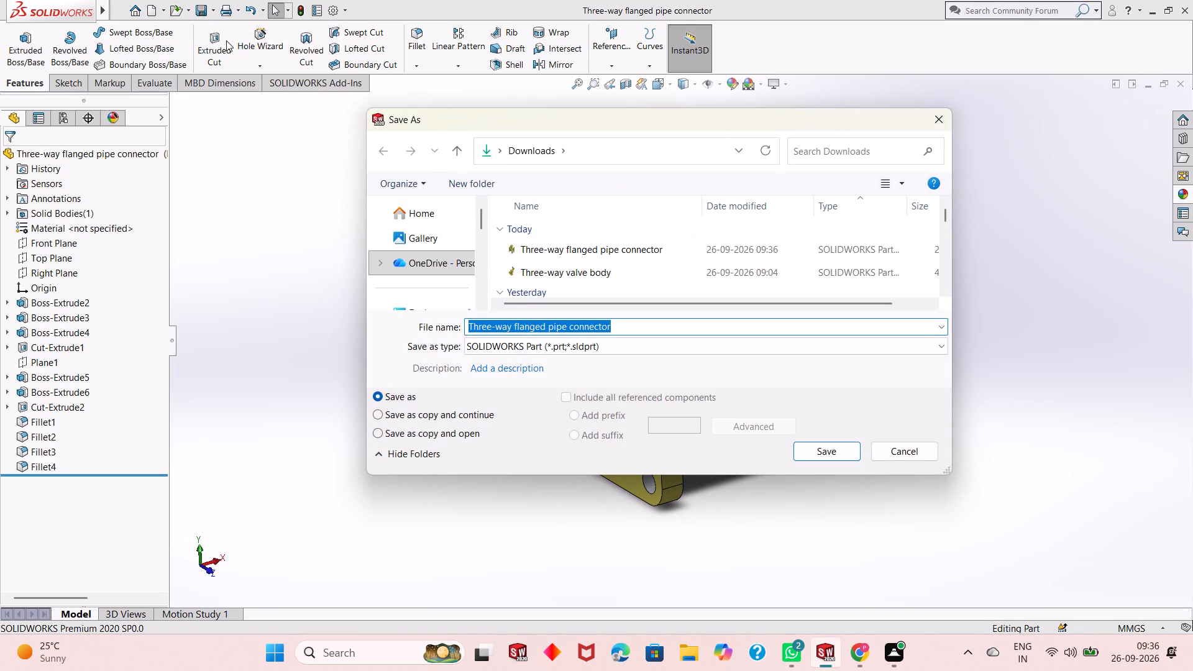
{"action": "left_click", "coordinate": [612, 346]}
{"action": "left_click", "coordinate": [667, 98]}
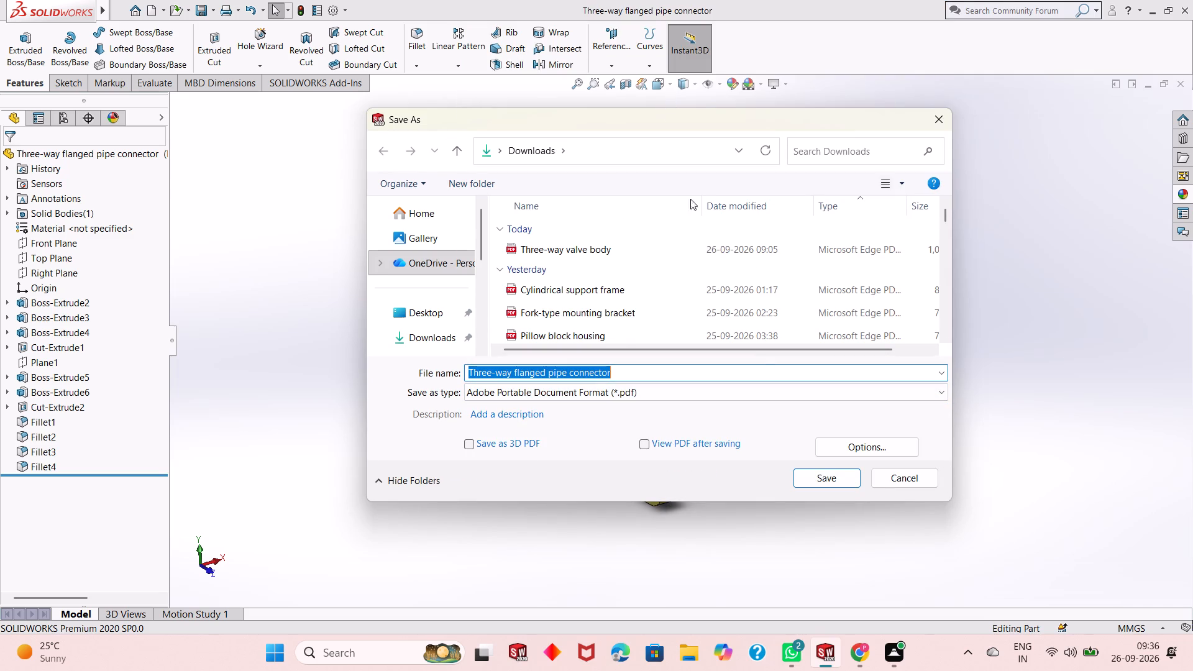
{"action": "left_click", "coordinate": [818, 482]}
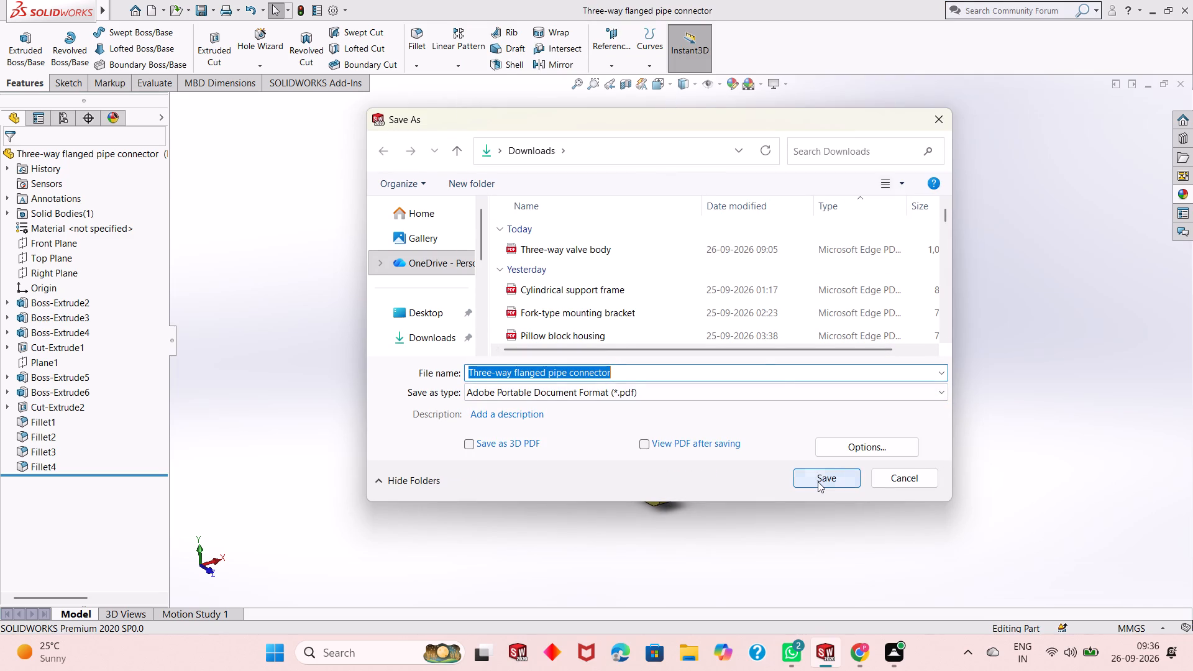